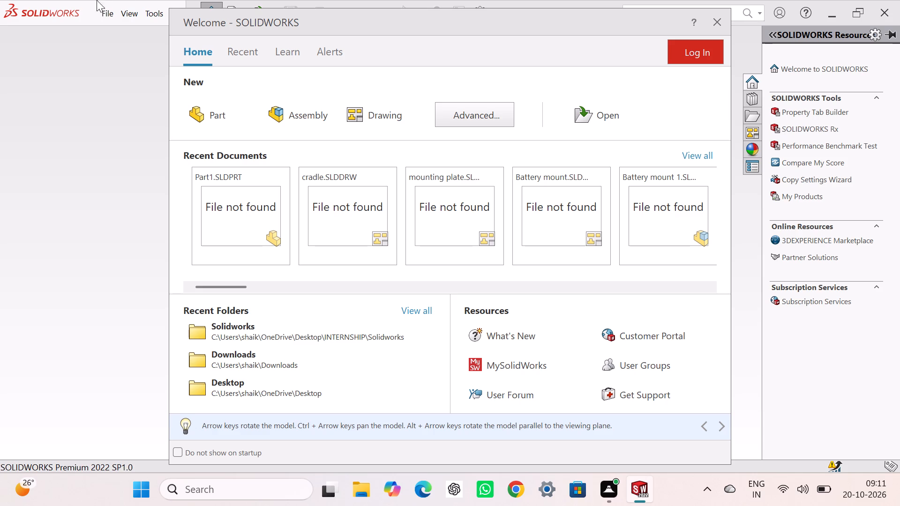
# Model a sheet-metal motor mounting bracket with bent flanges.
# Create a new part document.
pyautogui.click(201, 124)
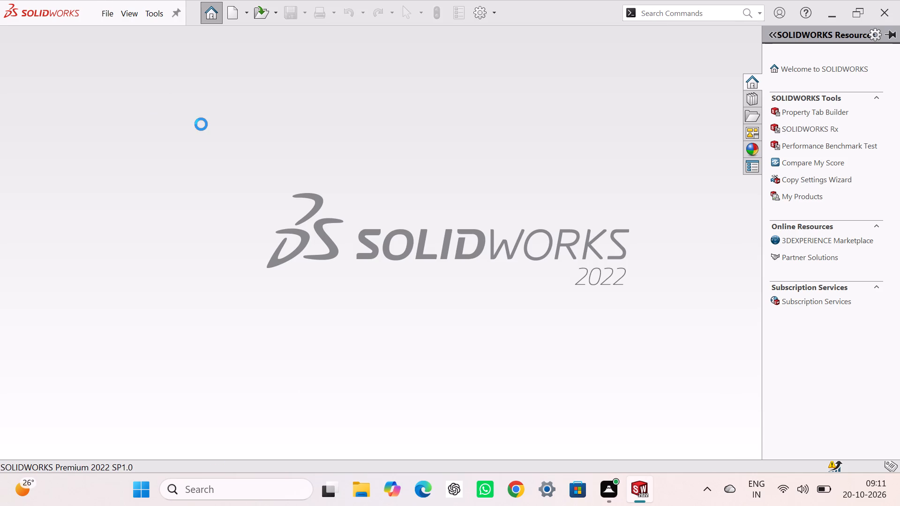
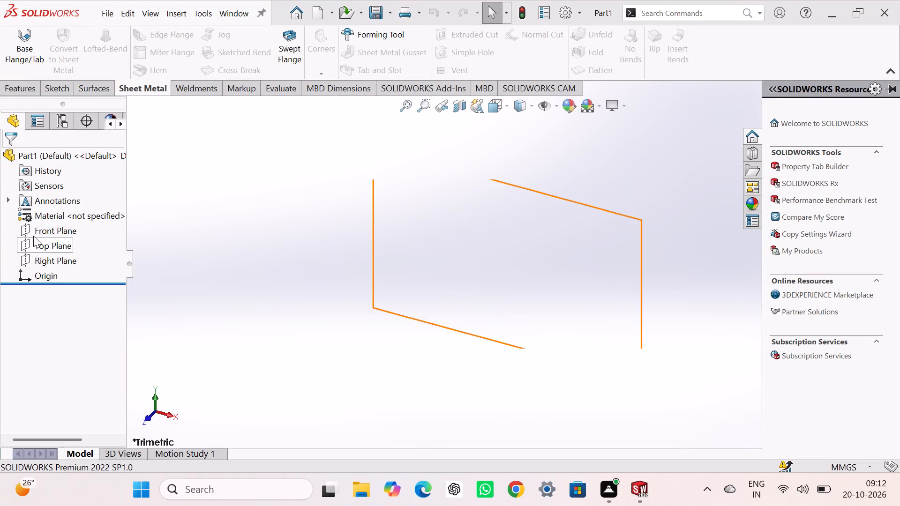
# Start a new sketch on the Top Plane.
pyautogui.click(33, 241)
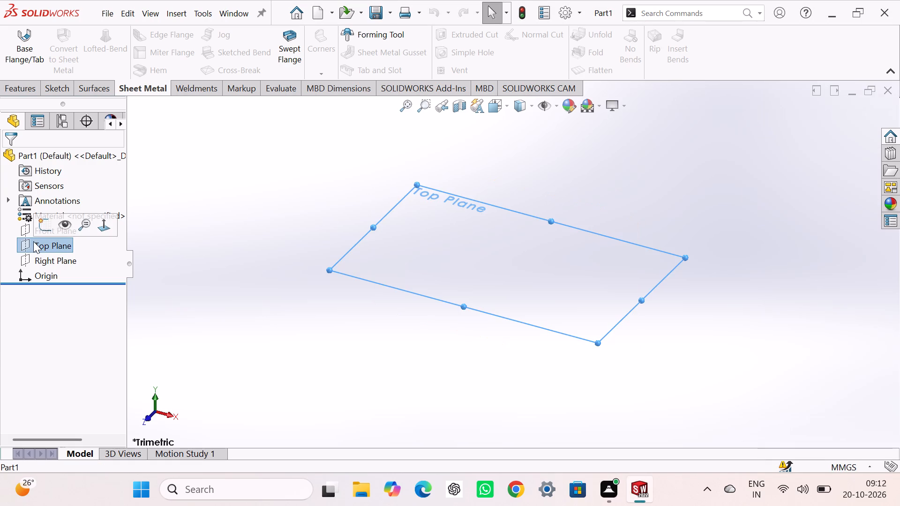
pyautogui.click(39, 224)
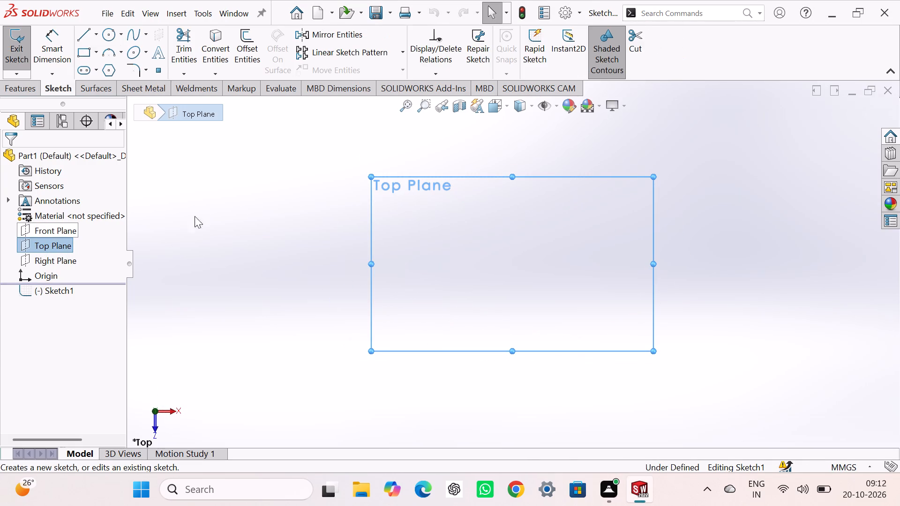
pyautogui.click(247, 211)
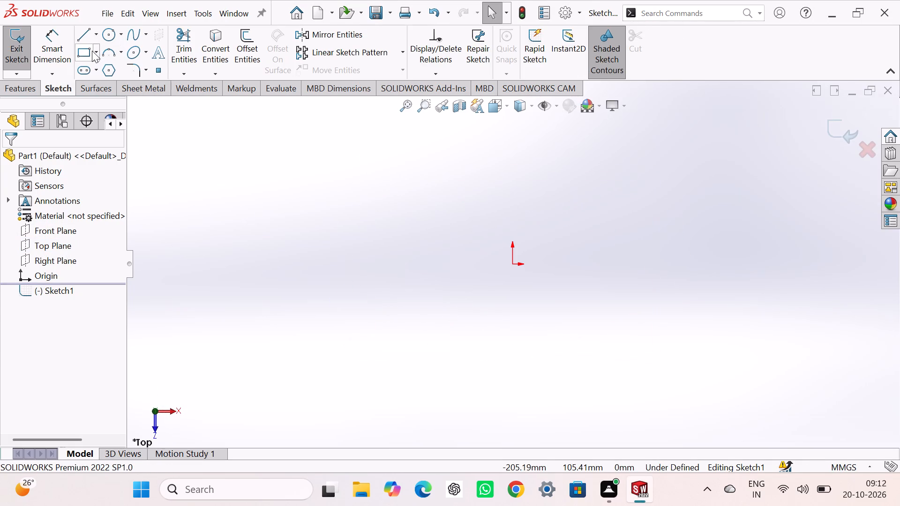
# Sketch a center rectangle about 320.5 mm long and 118.6 mm wide, centered on the origin.
pyautogui.click(92, 51)
pyautogui.click(95, 52)
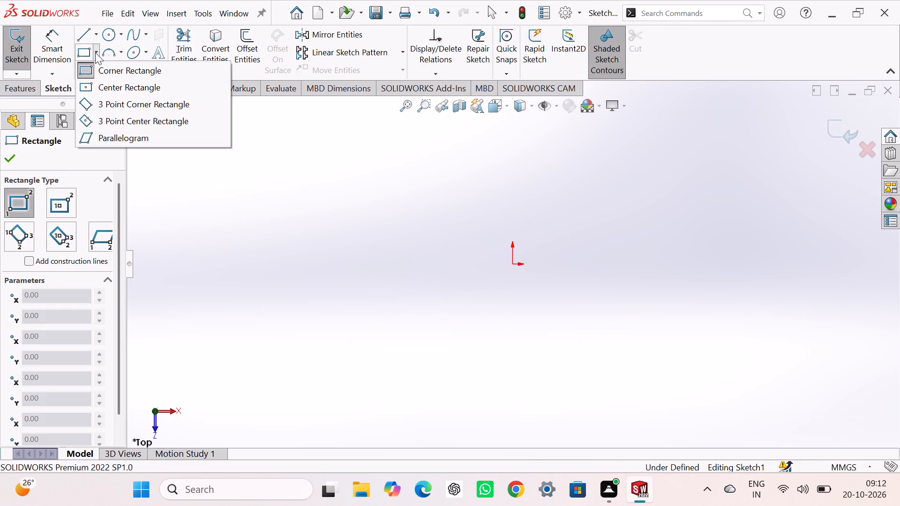
pyautogui.click(102, 82)
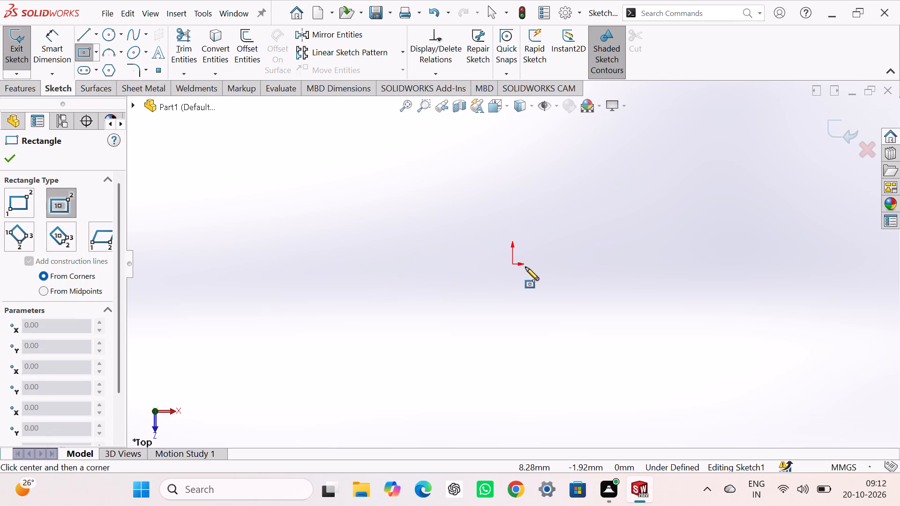
pyautogui.click(511, 262)
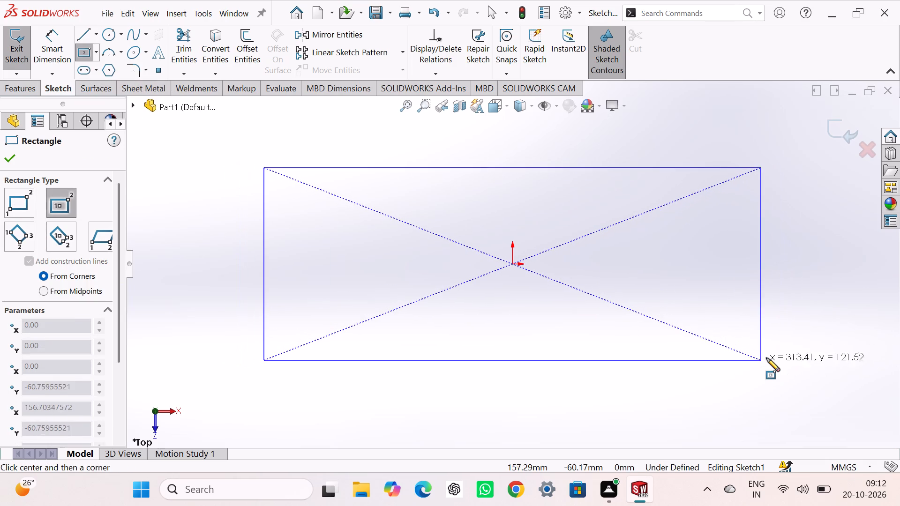
pyautogui.click(766, 358)
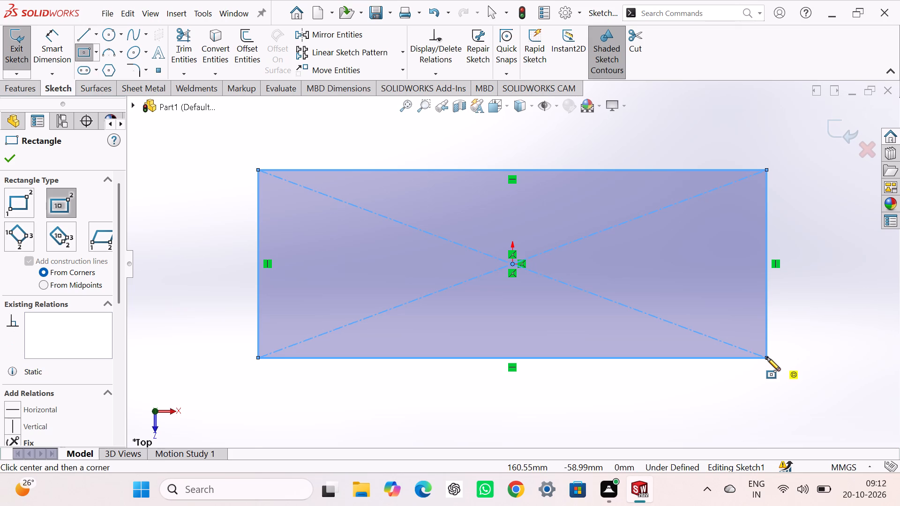
# Dimension the length of the rectangle's lower horizontal edge, placing the dimension below it and keeping its drawn value.
pyautogui.moveTo(810, 382); pyautogui.dragTo(810, 290, button='right')
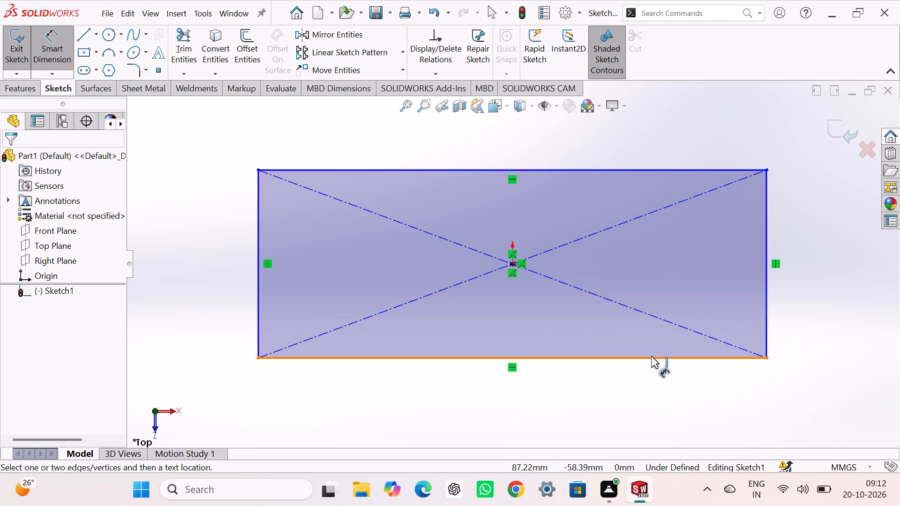
pyautogui.click(652, 355)
pyautogui.click(592, 357)
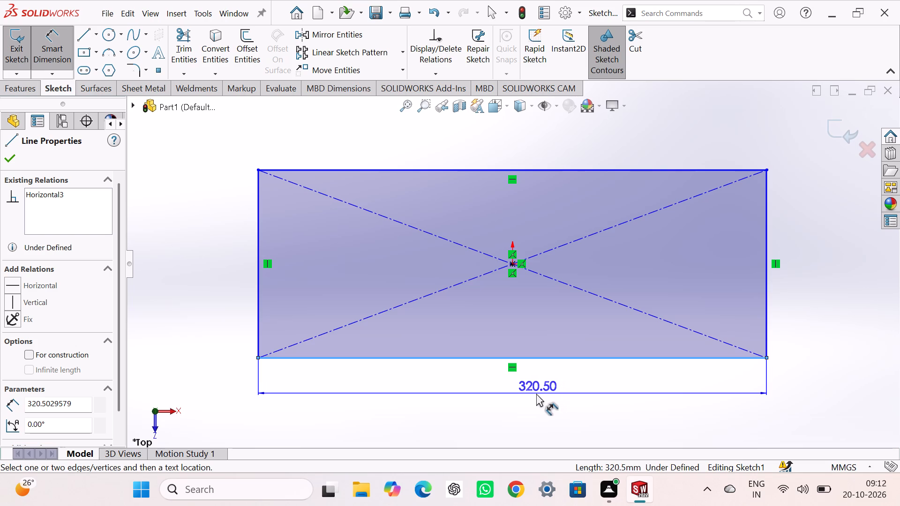
pyautogui.click(534, 395)
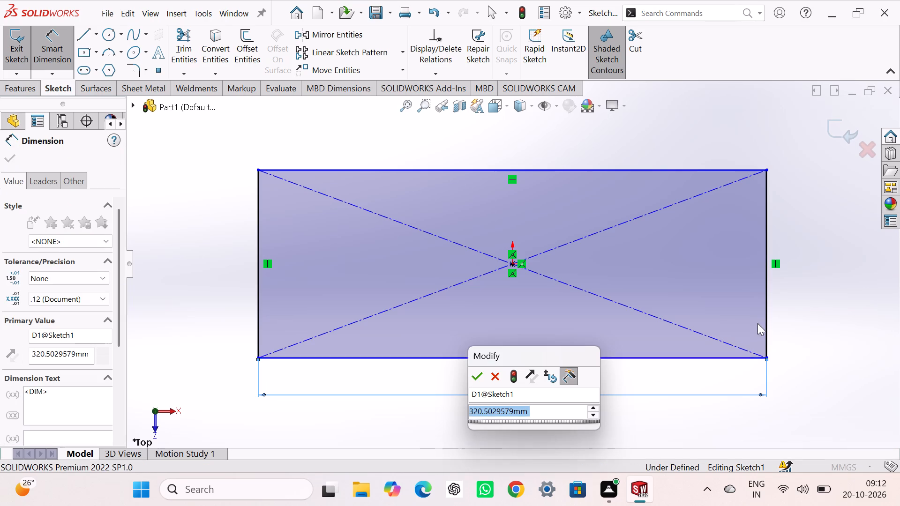
pyautogui.click(476, 374)
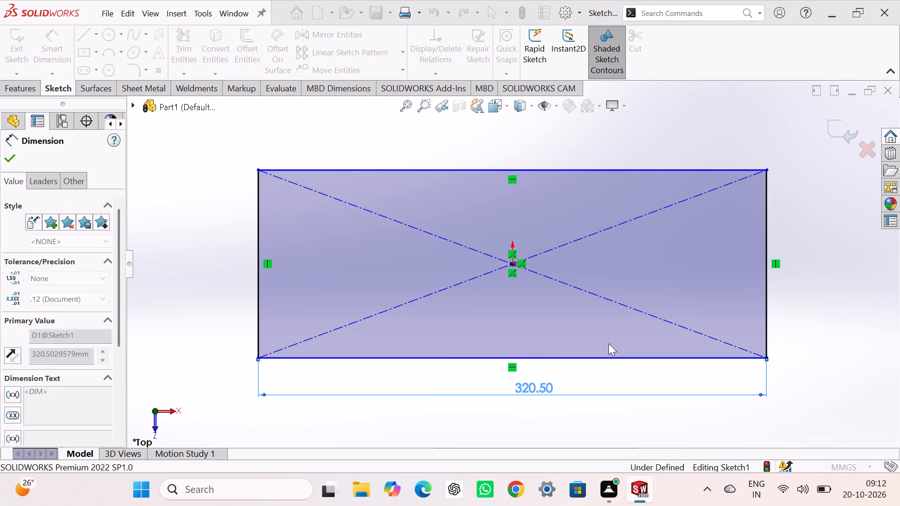
# Dimension the rectangle's right vertical edge and set its width to 70 mm.
pyautogui.click(767, 305)
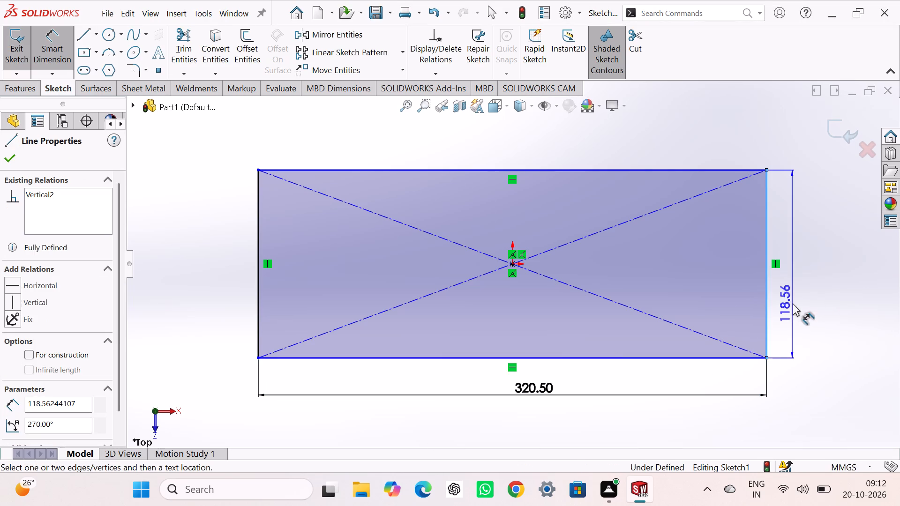
pyautogui.click(804, 301)
pyautogui.write('70')
pyautogui.press('Return')
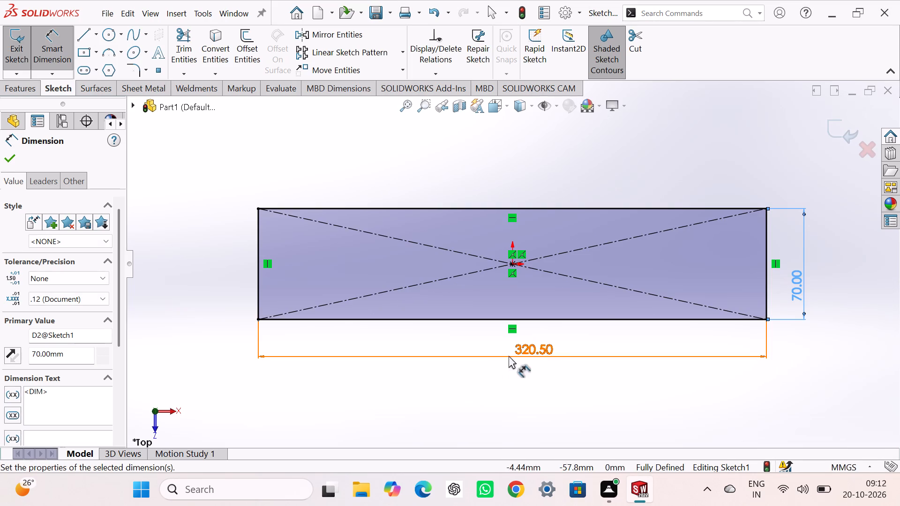
# Open the rectangle's horizontal length dimension for editing.
pyautogui.doubleClick(545, 353)
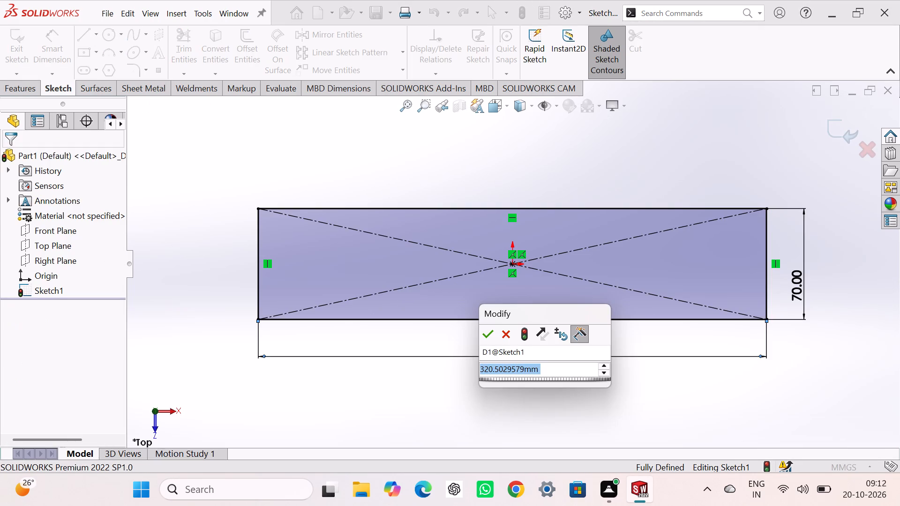
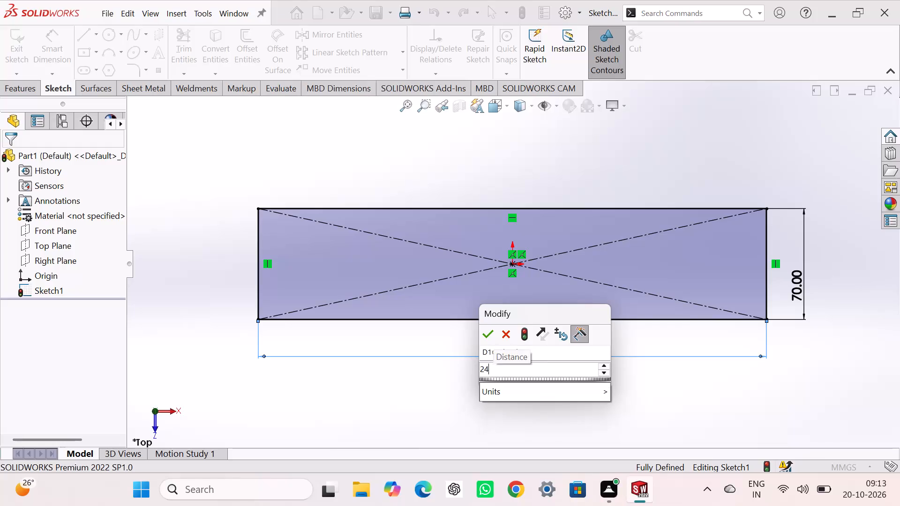
# Set the rectangle's horizontal length dimension to 240 mm.
pyautogui.press('Return')
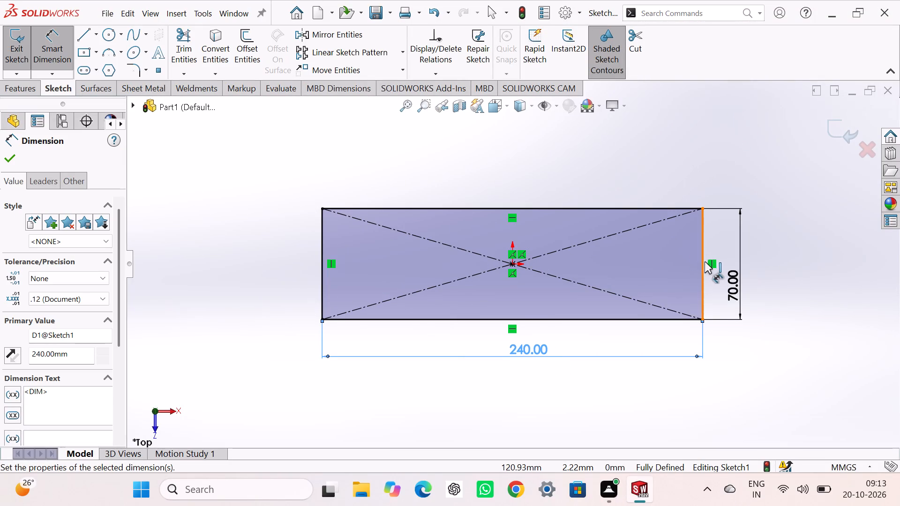
pyautogui.press('Escape')
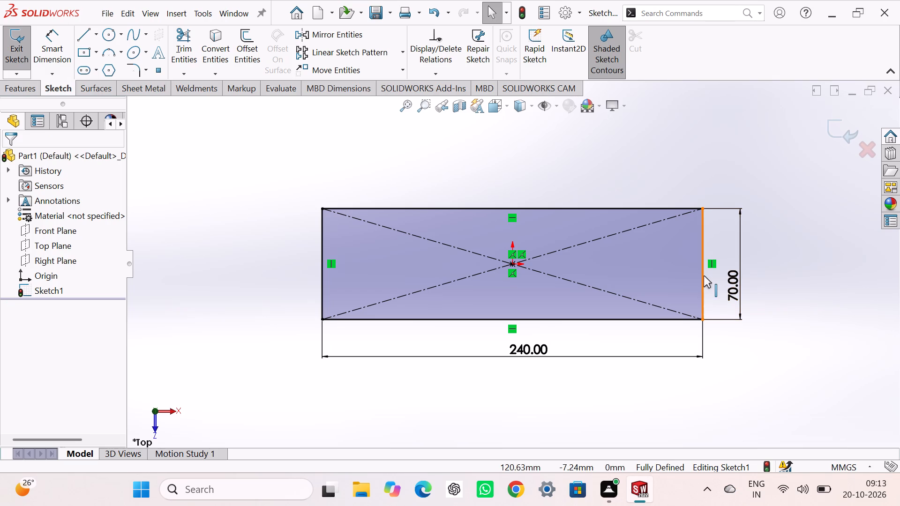
# Delete the rectangle's right vertical edge.
pyautogui.click(704, 275)
pyautogui.press('Delete')
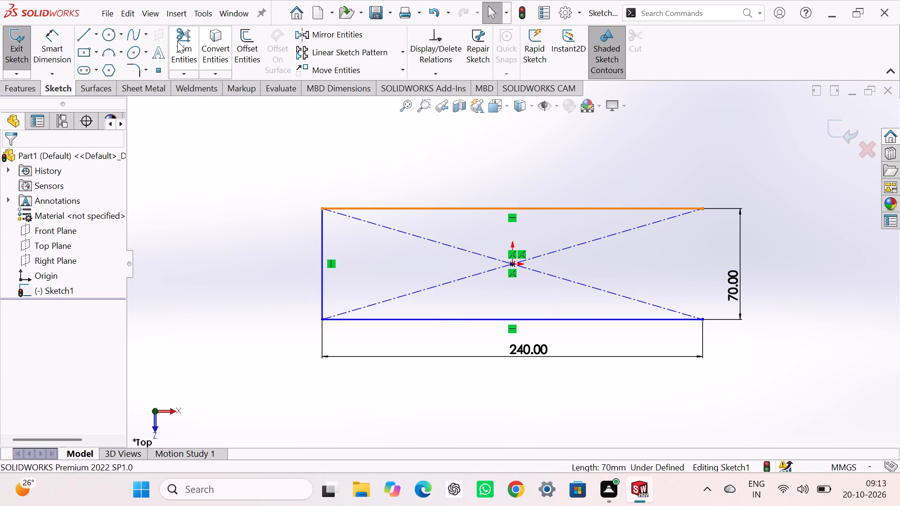
# Close the rectangle's open right end with an outward-bulging three-point arc of about 49.5 mm radius between the two corners.
pyautogui.click(108, 51)
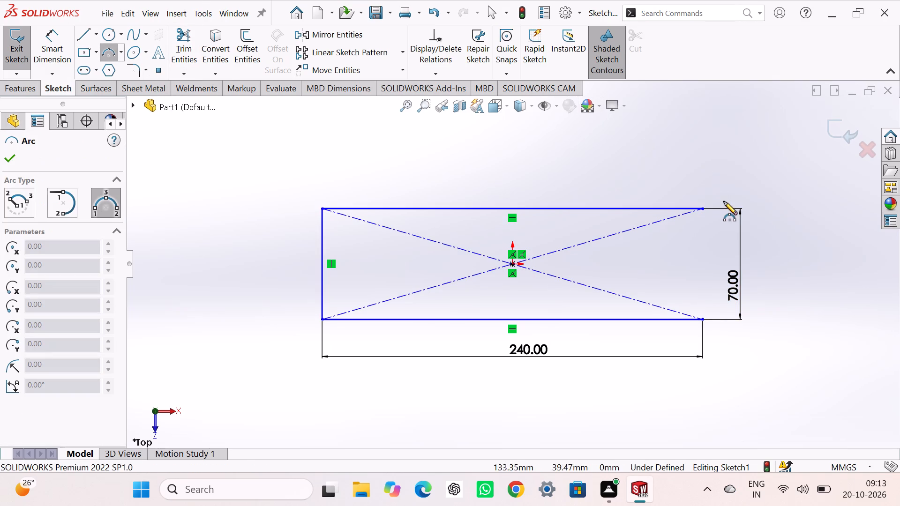
pyautogui.click(704, 209)
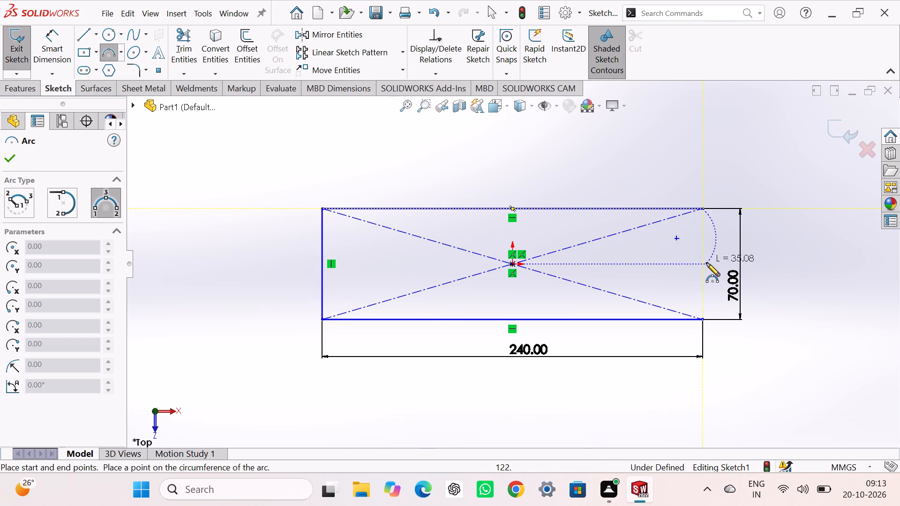
pyautogui.click(704, 319)
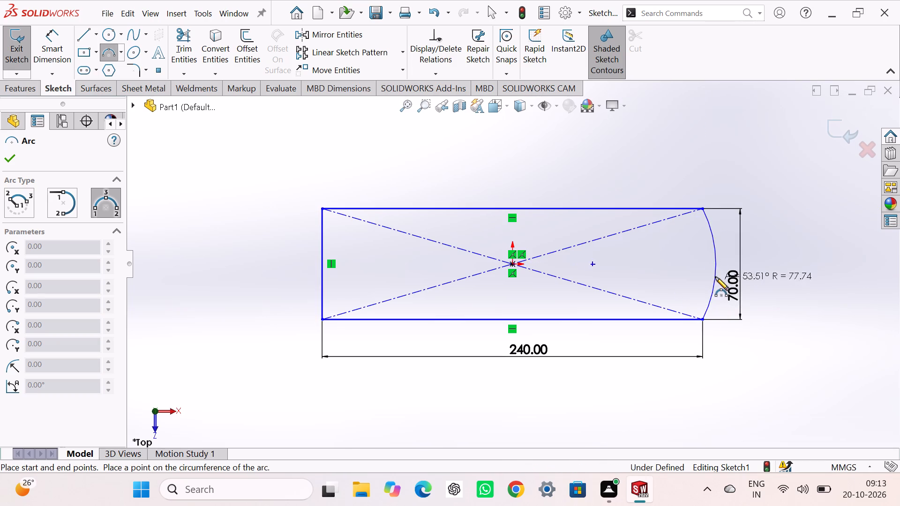
pyautogui.click(727, 264)
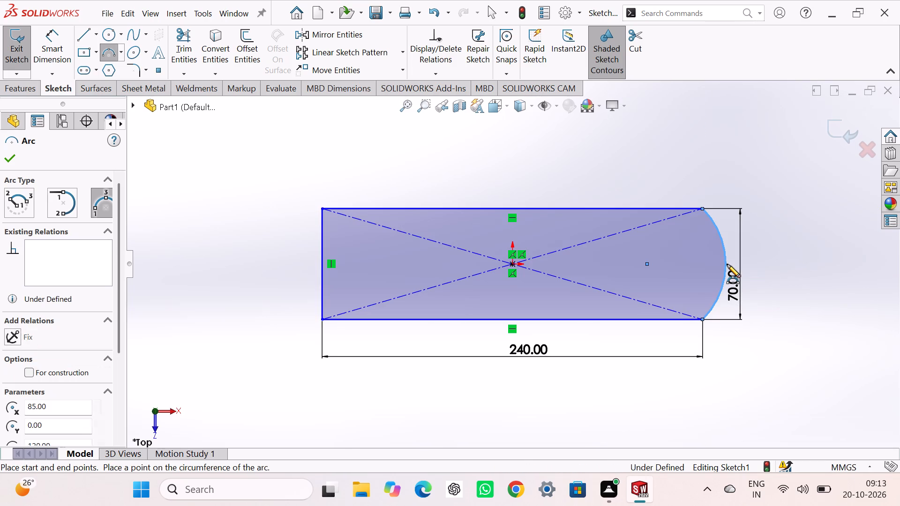
pyautogui.rightClick(784, 218)
pyautogui.click(790, 229)
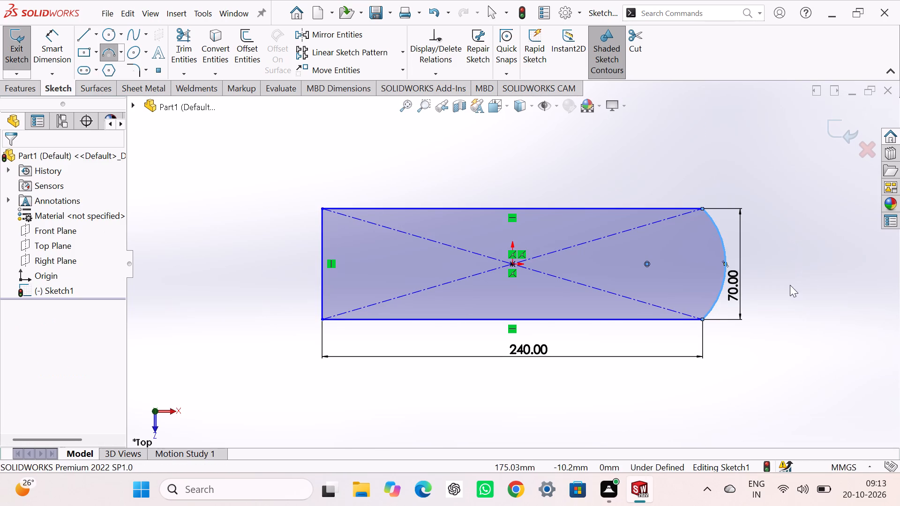
# Dimension the end arc's radius and set it to 35 mm.
pyautogui.moveTo(790, 285); pyautogui.dragTo(784, 170, button='right')
pyautogui.click(721, 243)
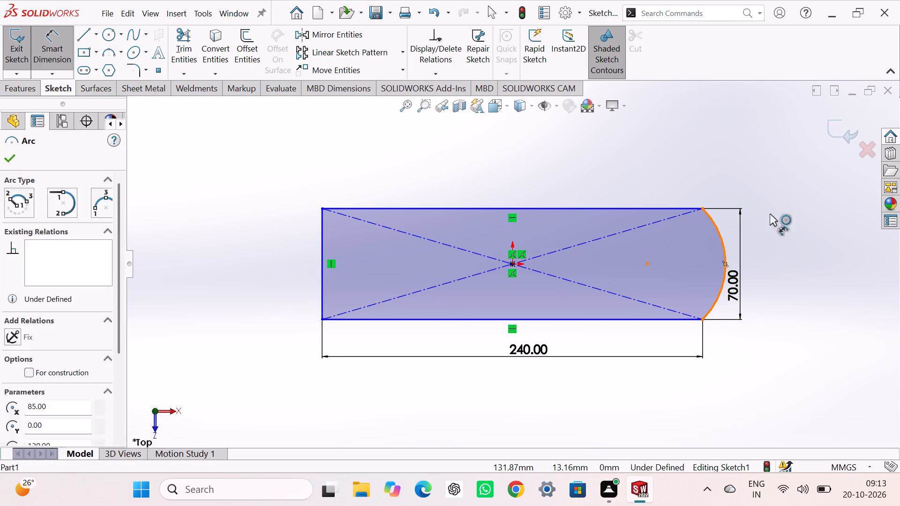
pyautogui.click(778, 208)
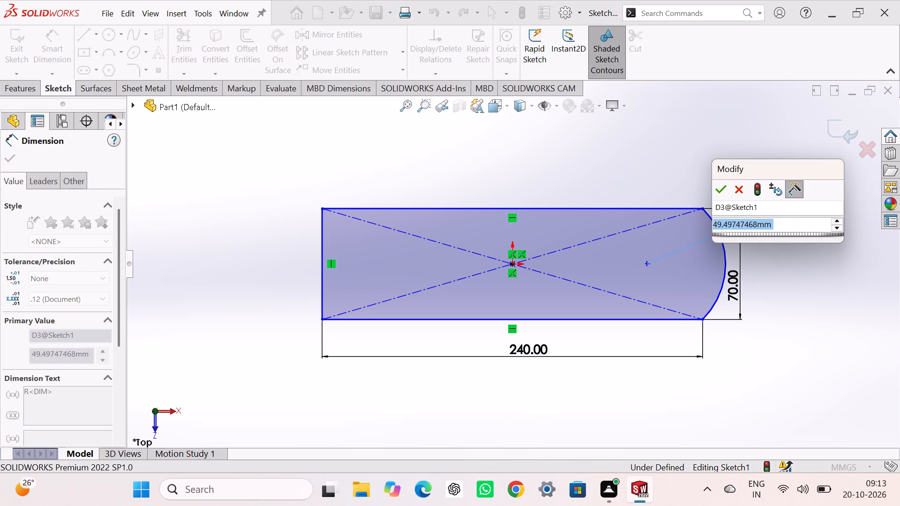
pyautogui.write('35')
pyautogui.press('Return')
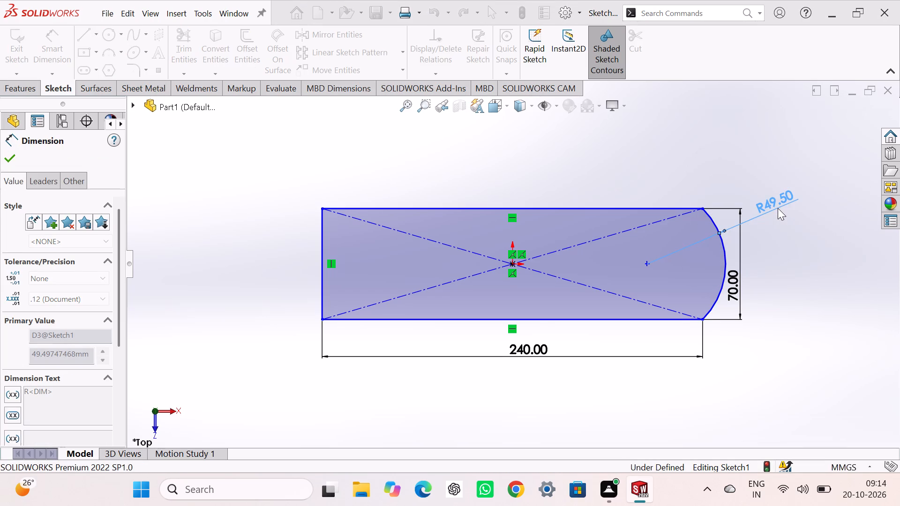
pyautogui.click(774, 259)
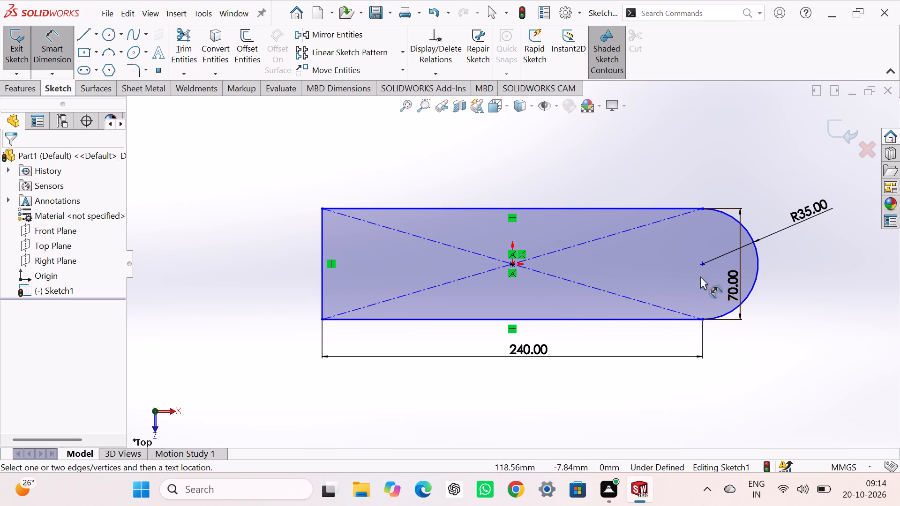
pyautogui.press('Escape')
pyautogui.press('Escape')
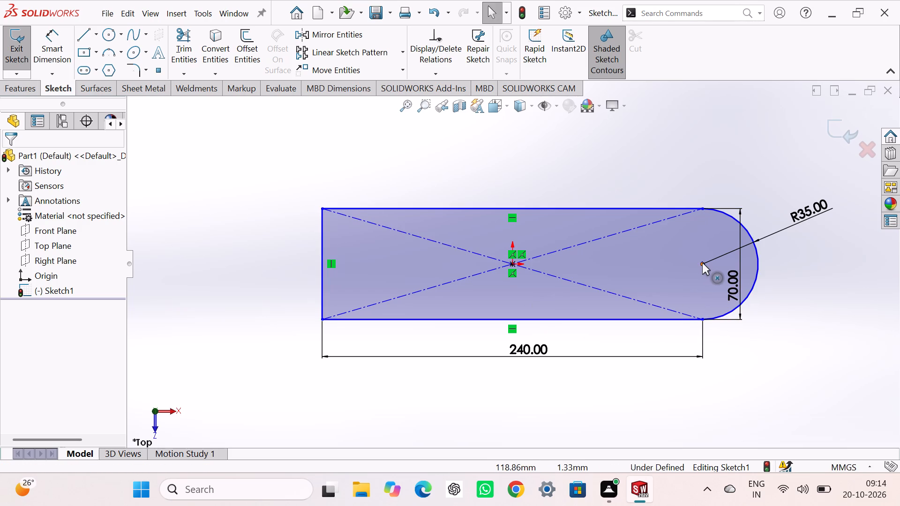
# Add a Horizontal relation between the arc's center point and the rectangle's center point, and exit the sketch.
pyautogui.click(702, 263)
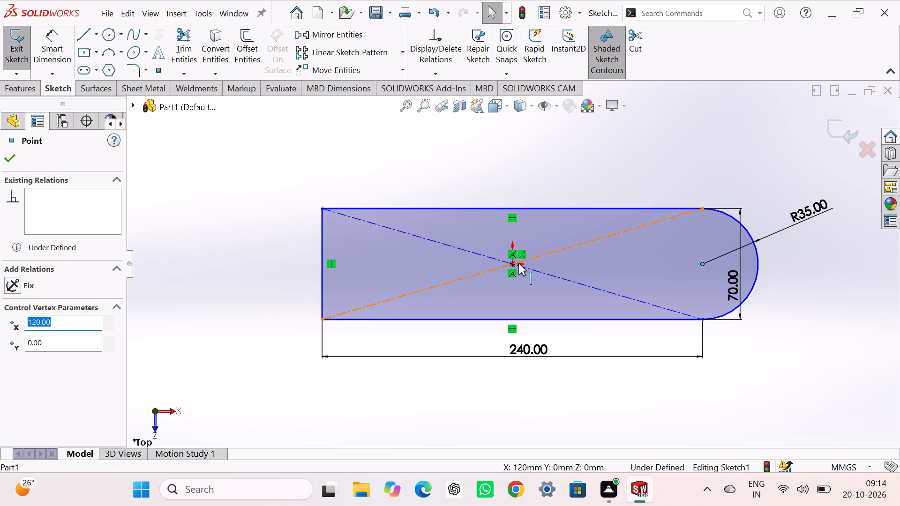
pyautogui.keyDown('ctrl'); pyautogui.click(513, 263); pyautogui.keyUp('ctrl')
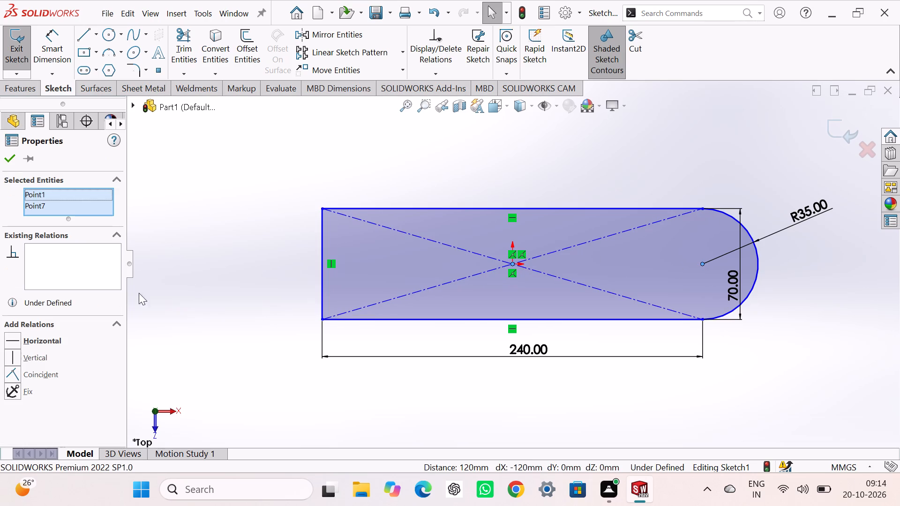
pyautogui.click(21, 341)
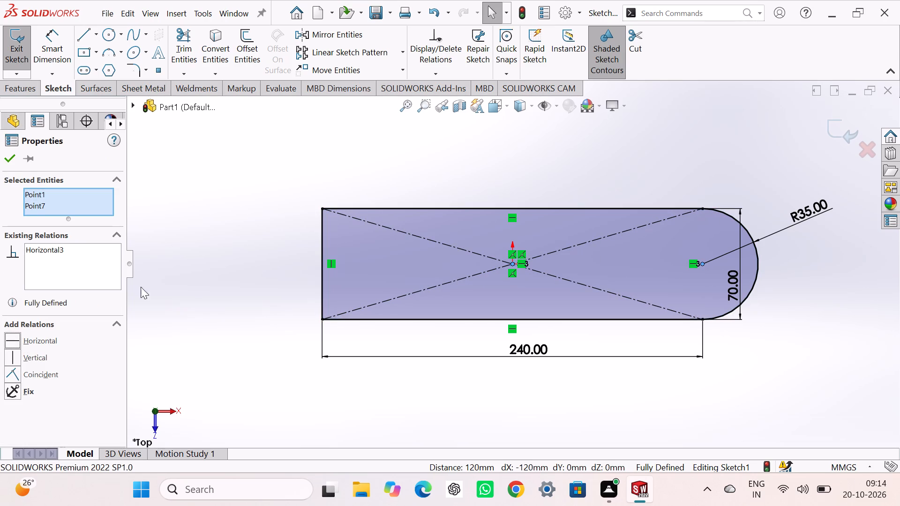
pyautogui.click(234, 222)
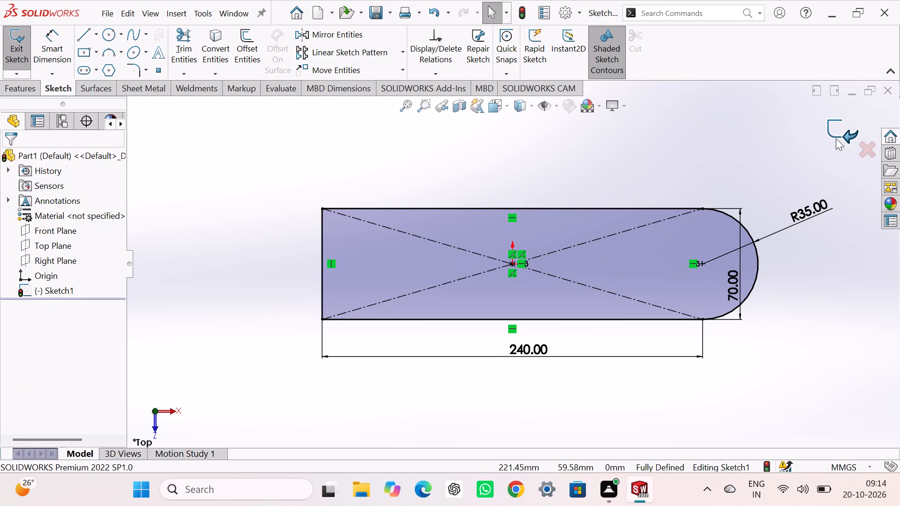
pyautogui.click(835, 137)
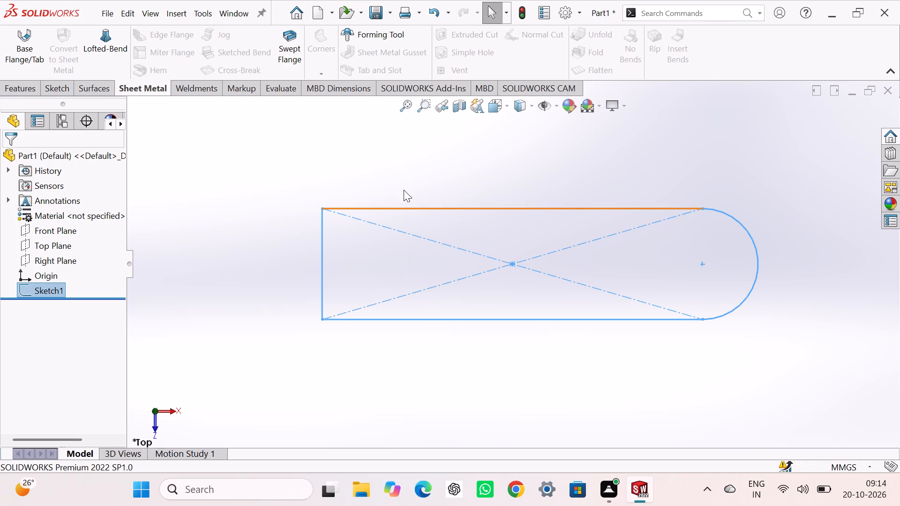
# Create a sheet metal base flange from the sketch, 6 mm thick with the thickness direction reversed.
pyautogui.click(26, 50)
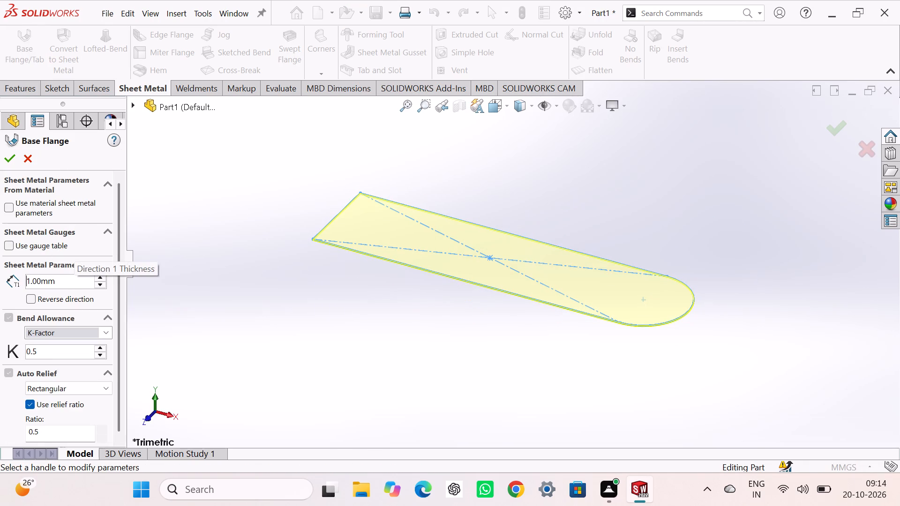
pyautogui.click(69, 276)
pyautogui.click(69, 276)
pyautogui.press('6')
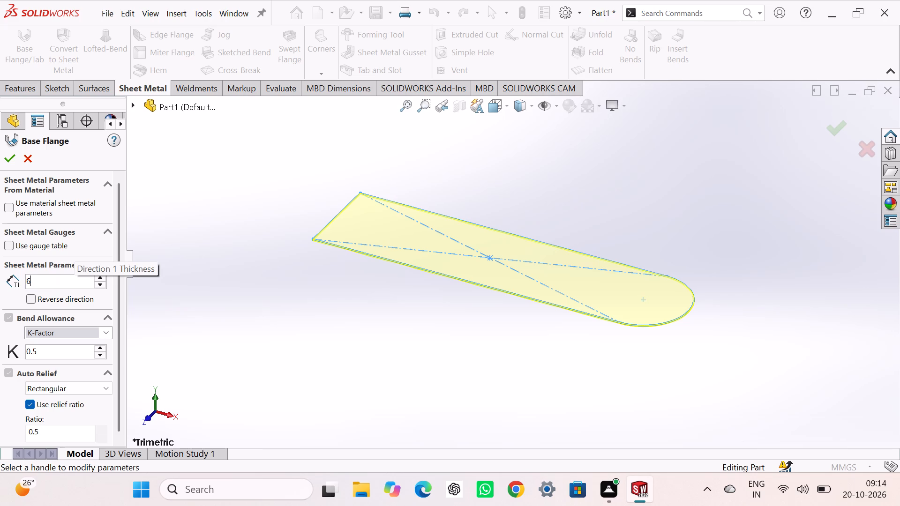
pyautogui.press('Return')
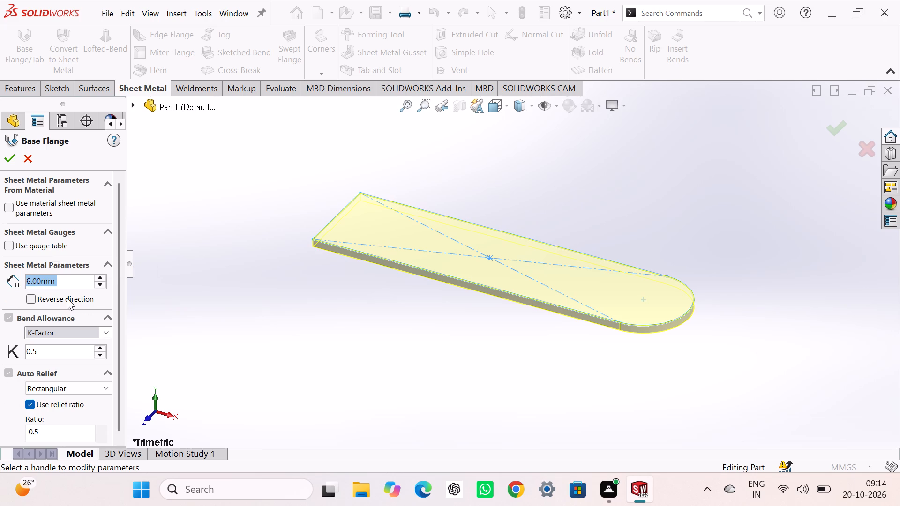
pyautogui.click(31, 297)
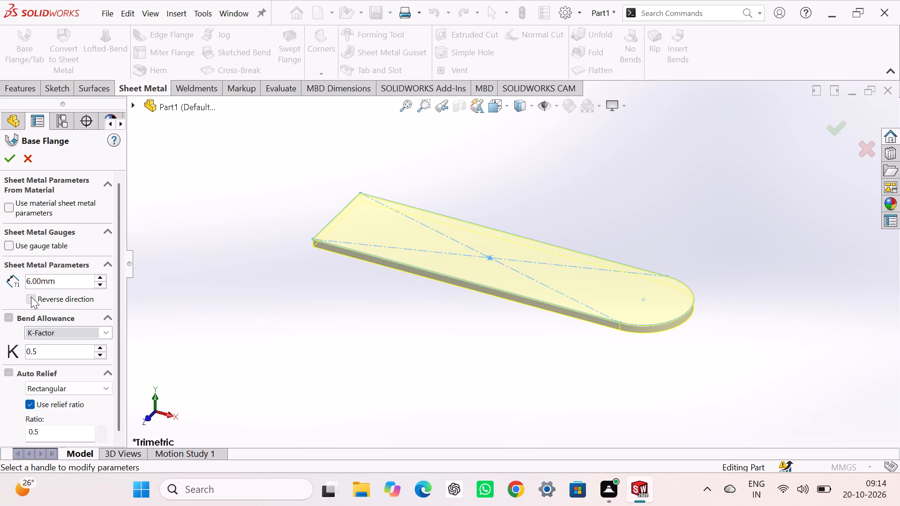
pyautogui.click(8, 155)
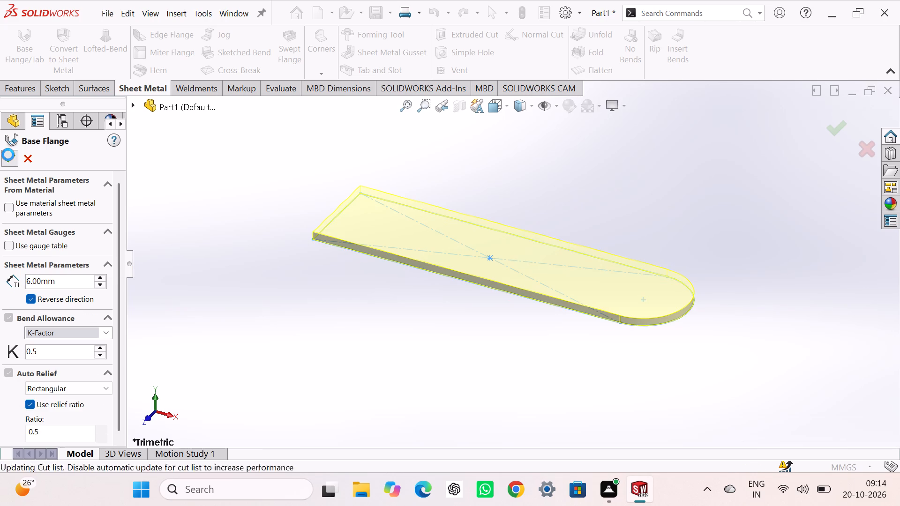
pyautogui.click(247, 283)
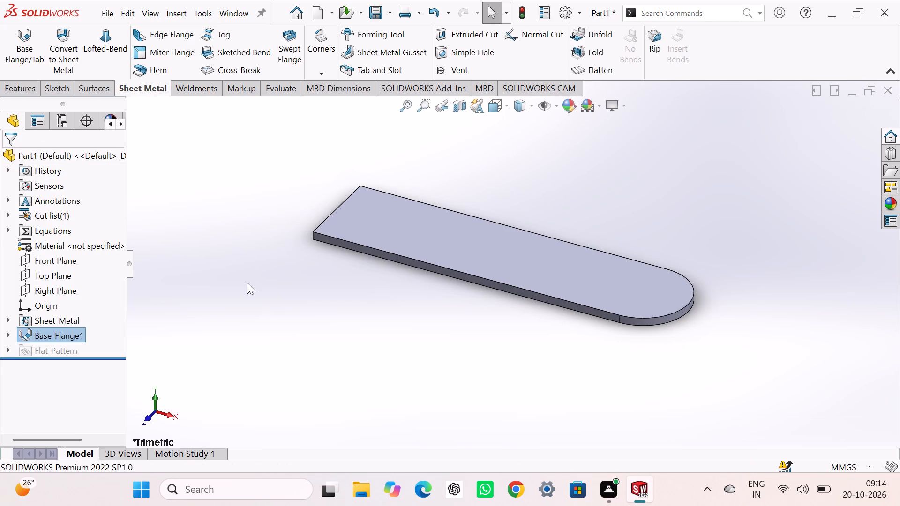
# Start a sketch on the plate's top face and draw a vertical line across its full width, about 42 mm before the end arc's center.
pyautogui.click(416, 240)
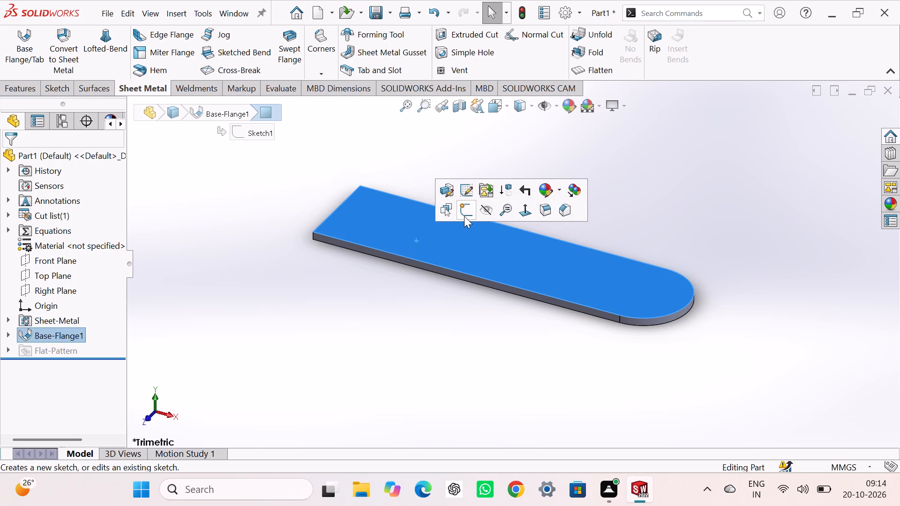
pyautogui.click(465, 207)
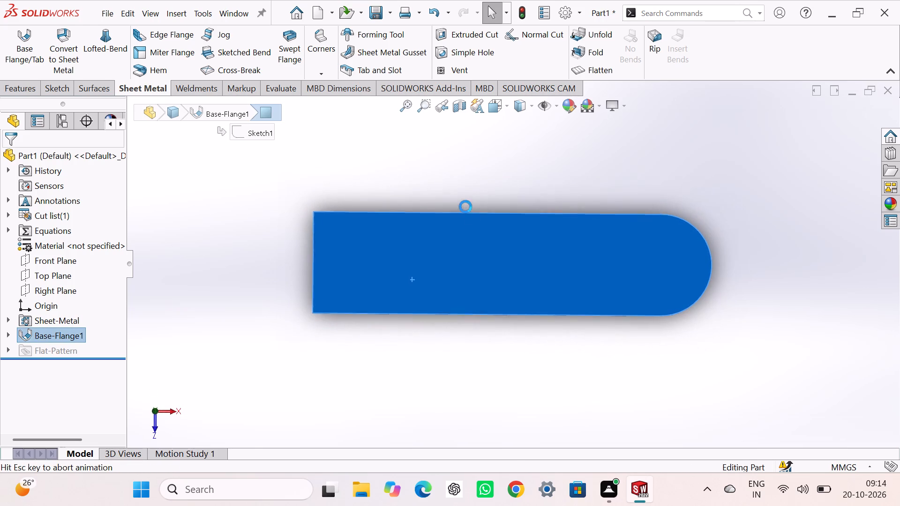
pyautogui.click(532, 177)
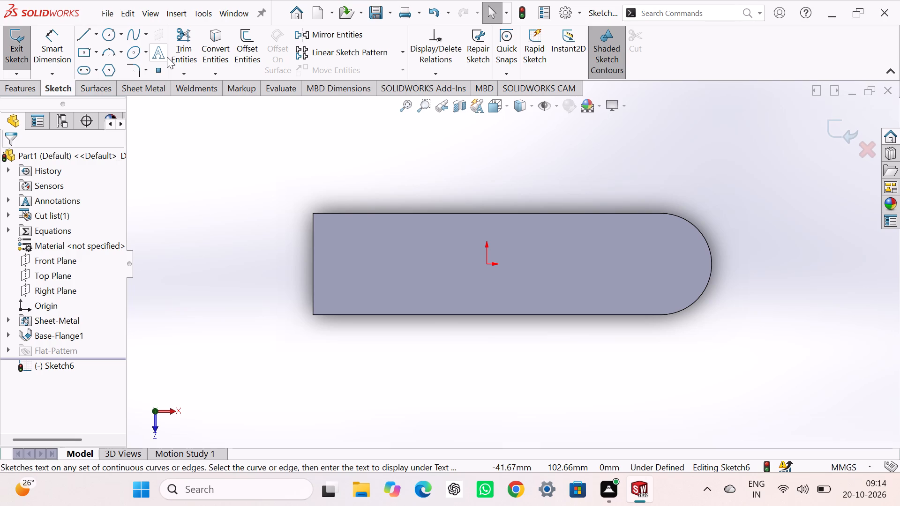
pyautogui.click(85, 34)
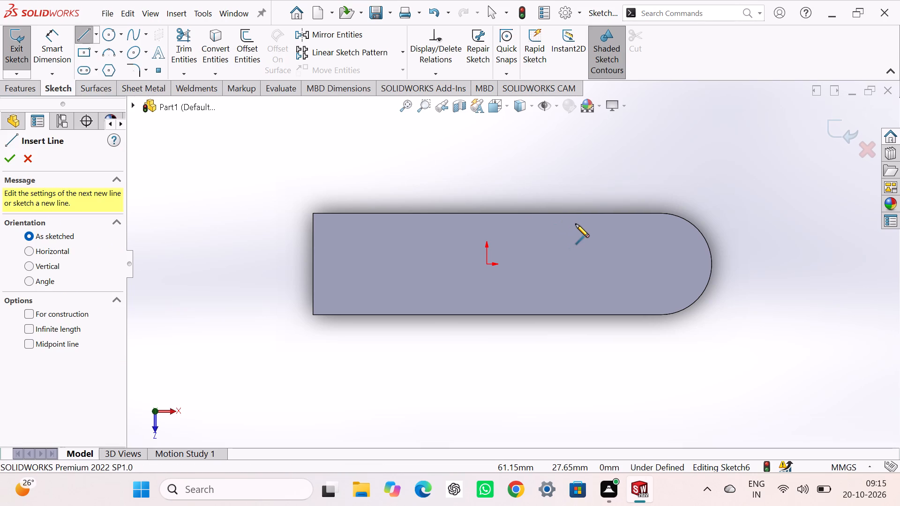
pyautogui.click(600, 213)
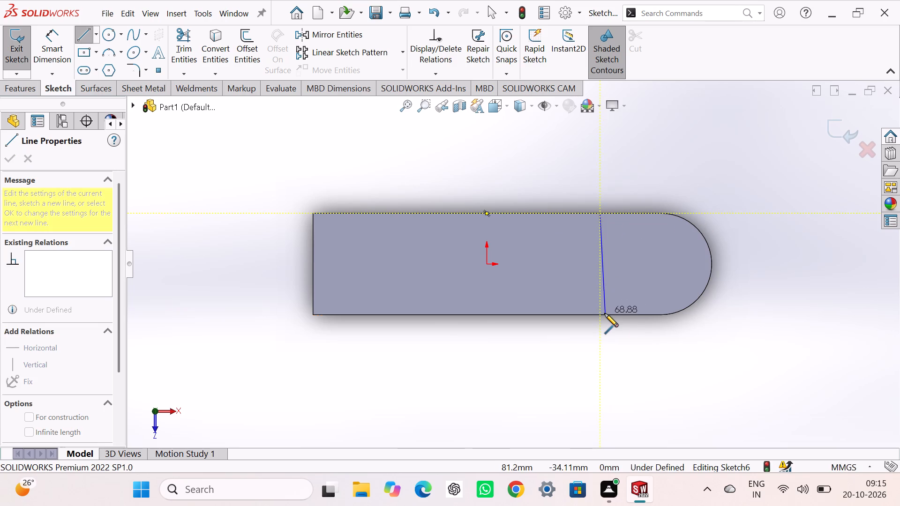
pyautogui.click(599, 315)
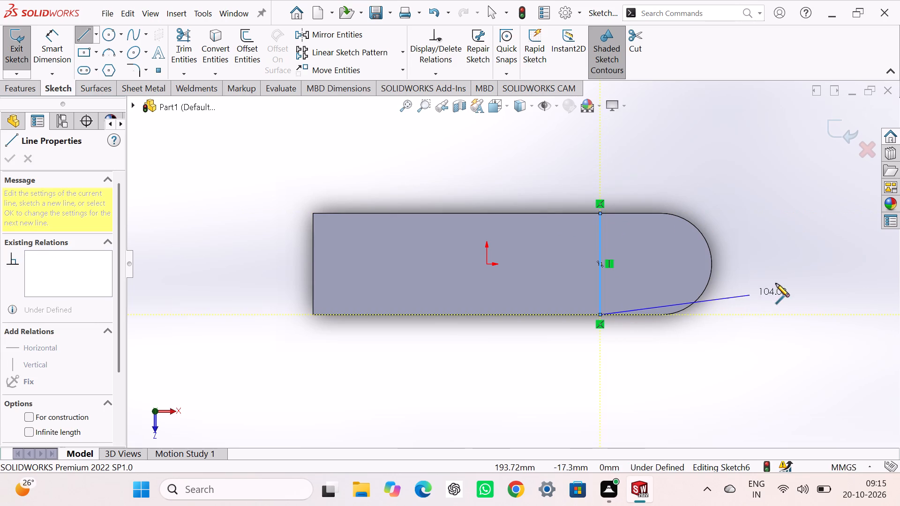
pyautogui.rightClick(776, 283)
pyautogui.click(779, 291)
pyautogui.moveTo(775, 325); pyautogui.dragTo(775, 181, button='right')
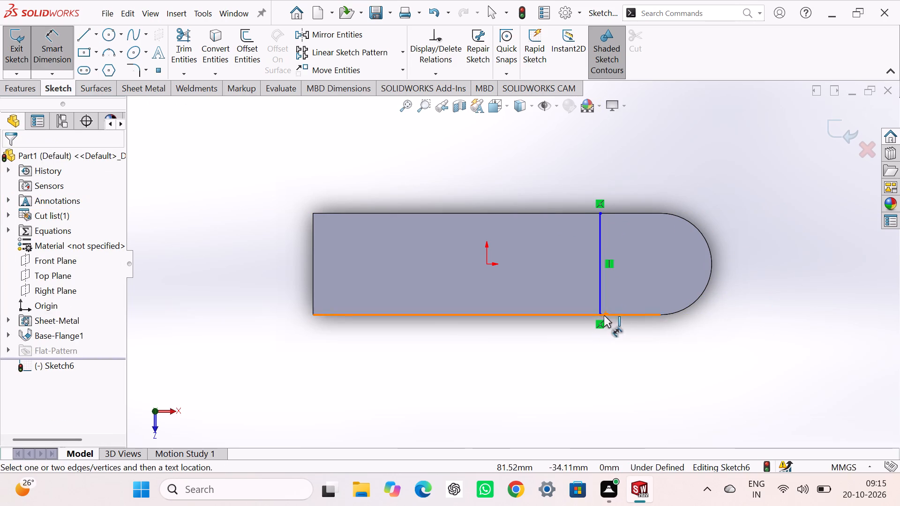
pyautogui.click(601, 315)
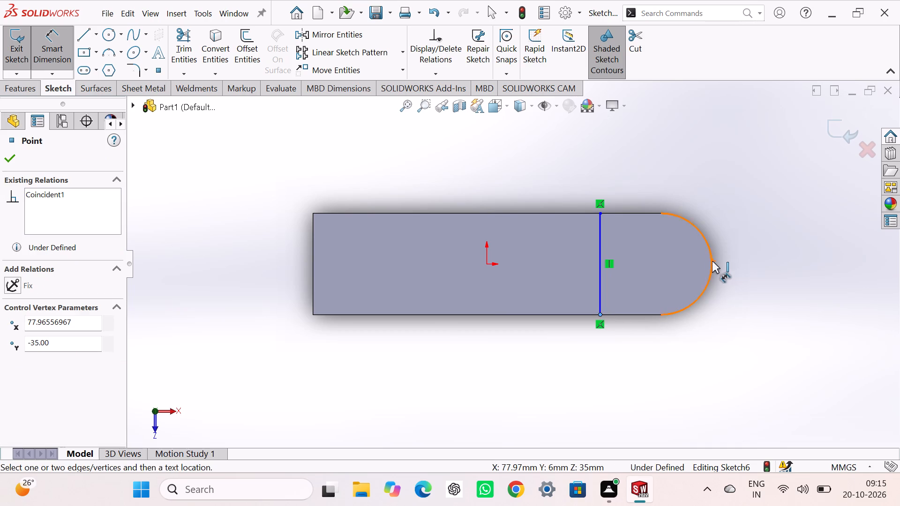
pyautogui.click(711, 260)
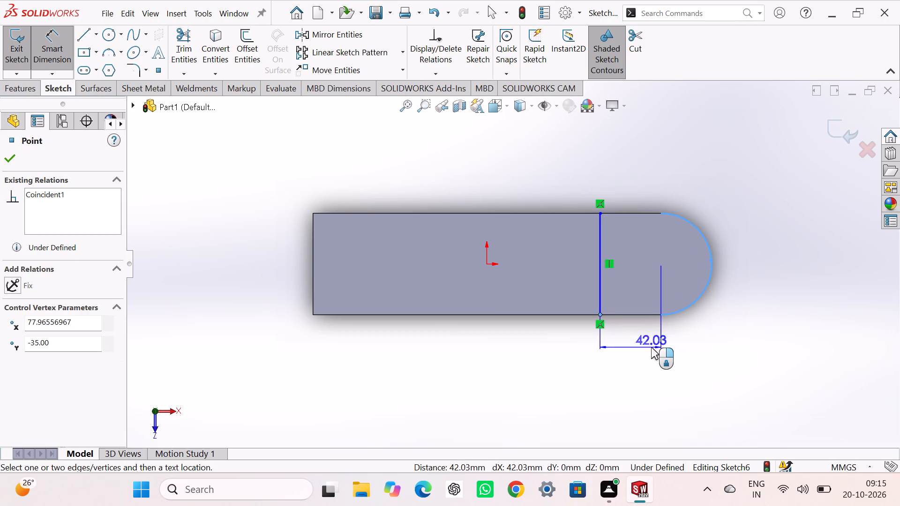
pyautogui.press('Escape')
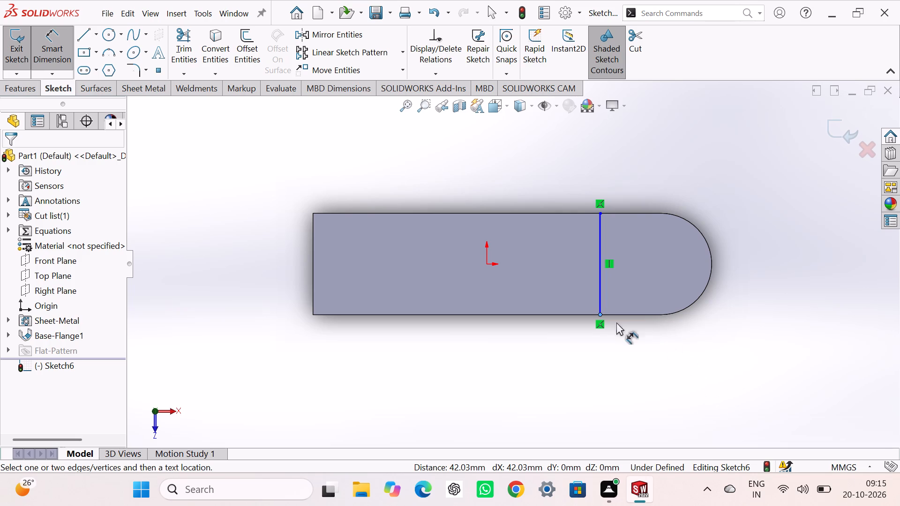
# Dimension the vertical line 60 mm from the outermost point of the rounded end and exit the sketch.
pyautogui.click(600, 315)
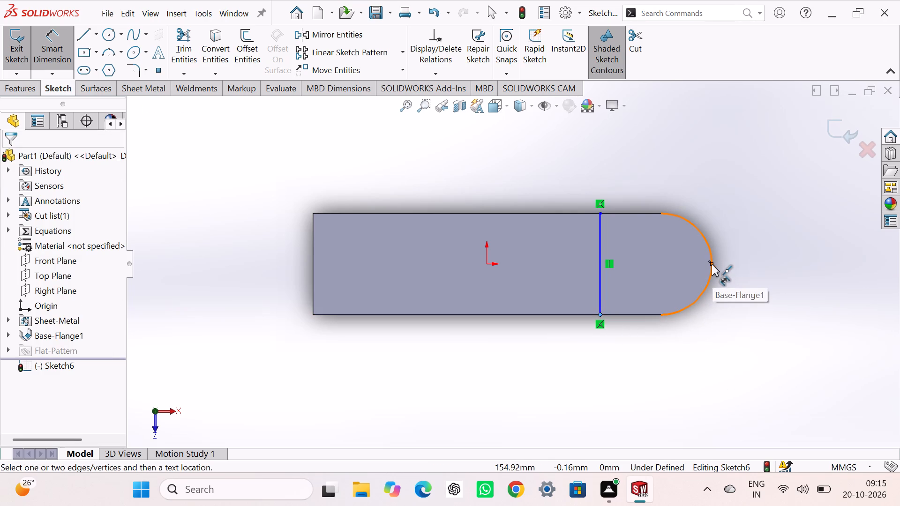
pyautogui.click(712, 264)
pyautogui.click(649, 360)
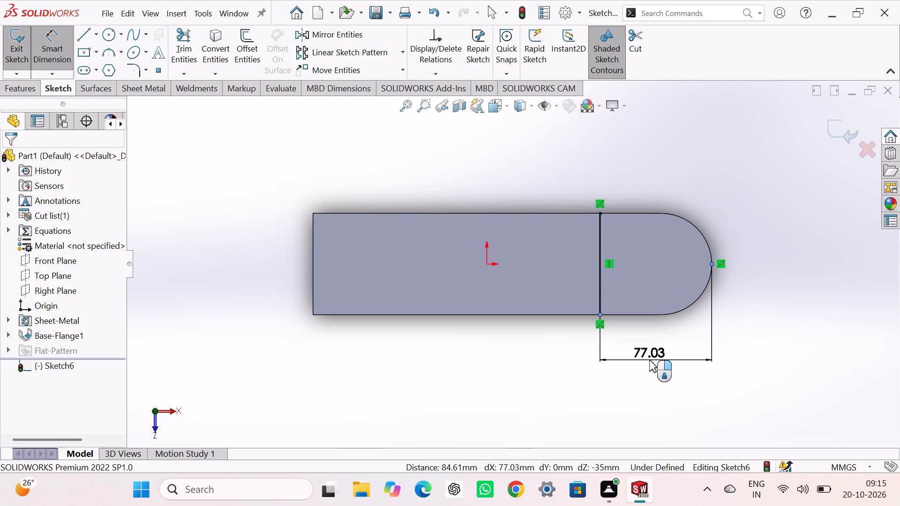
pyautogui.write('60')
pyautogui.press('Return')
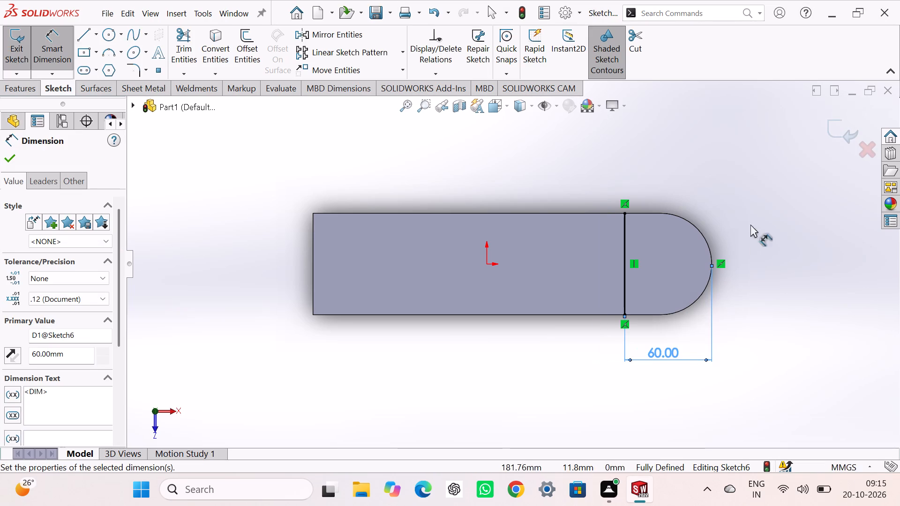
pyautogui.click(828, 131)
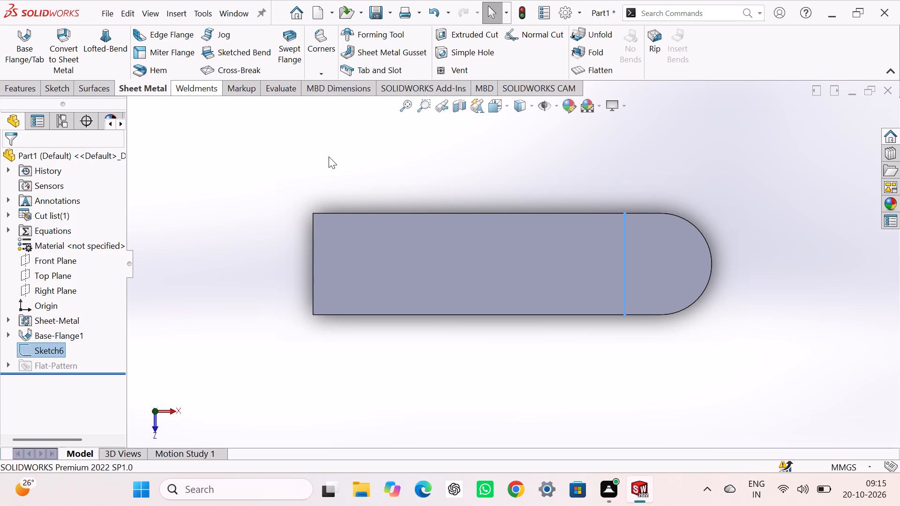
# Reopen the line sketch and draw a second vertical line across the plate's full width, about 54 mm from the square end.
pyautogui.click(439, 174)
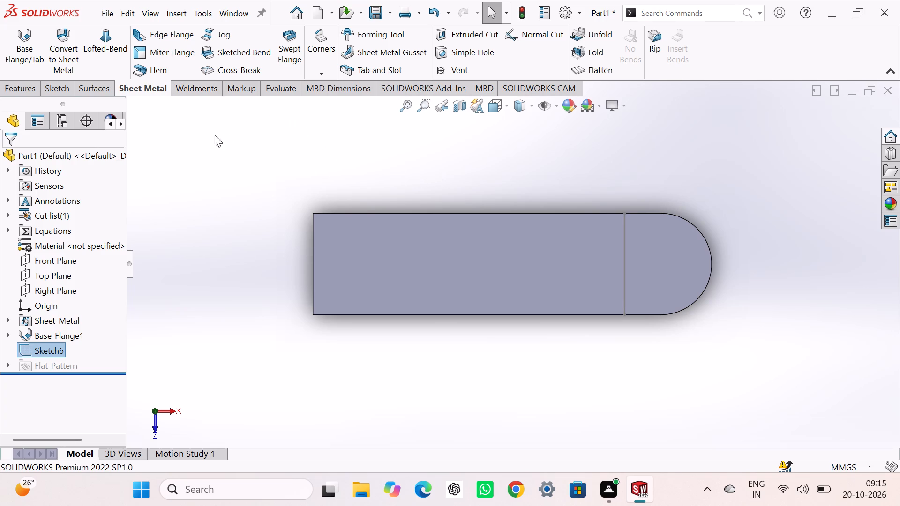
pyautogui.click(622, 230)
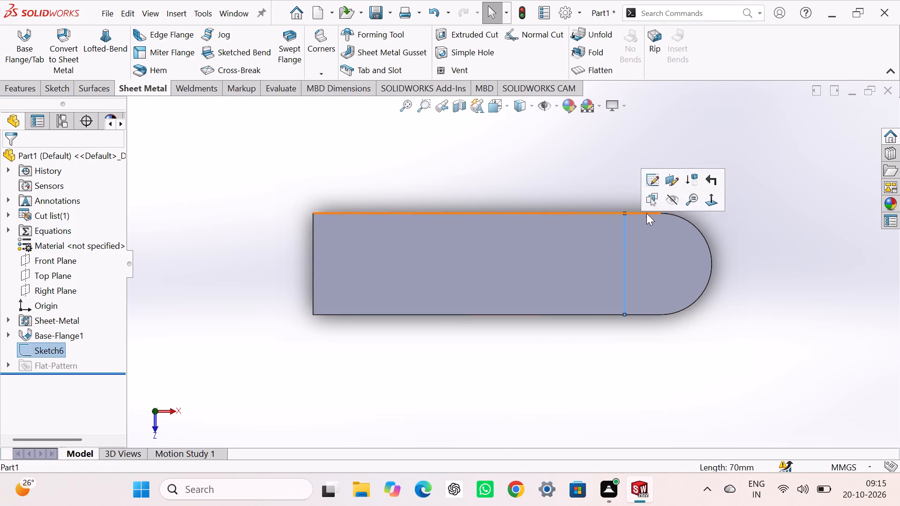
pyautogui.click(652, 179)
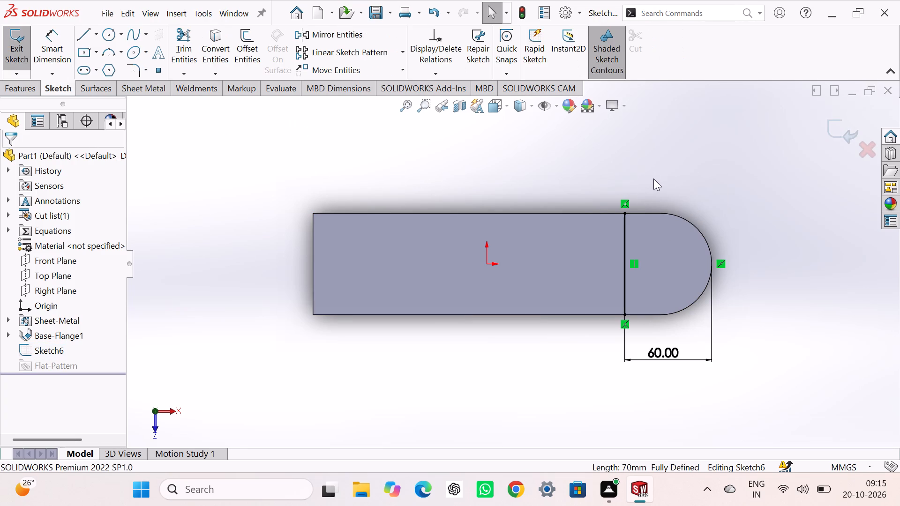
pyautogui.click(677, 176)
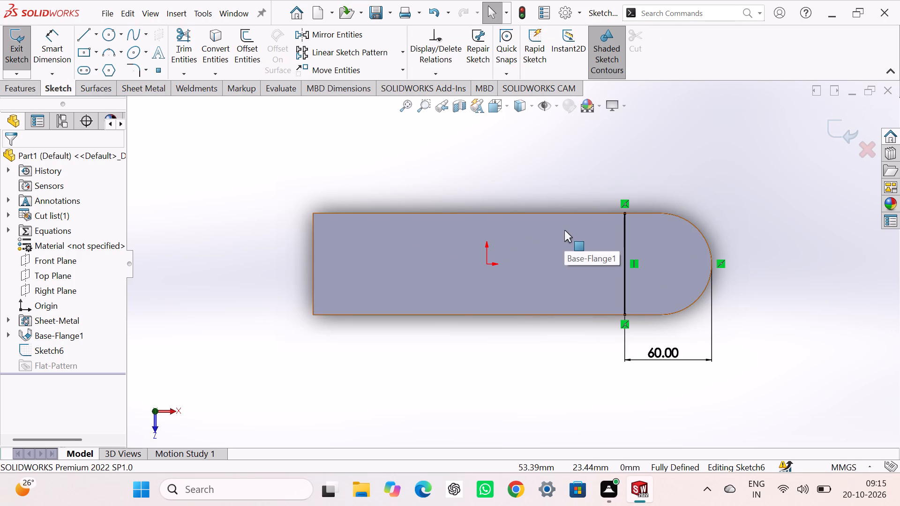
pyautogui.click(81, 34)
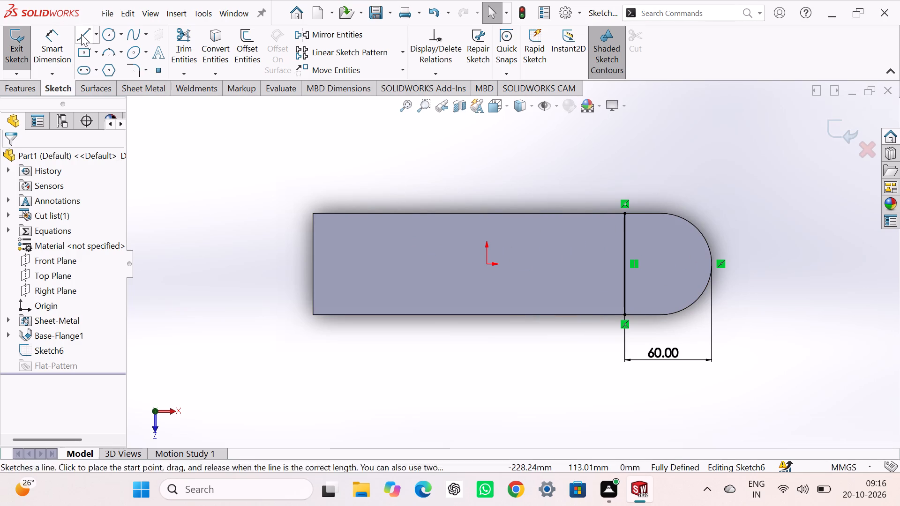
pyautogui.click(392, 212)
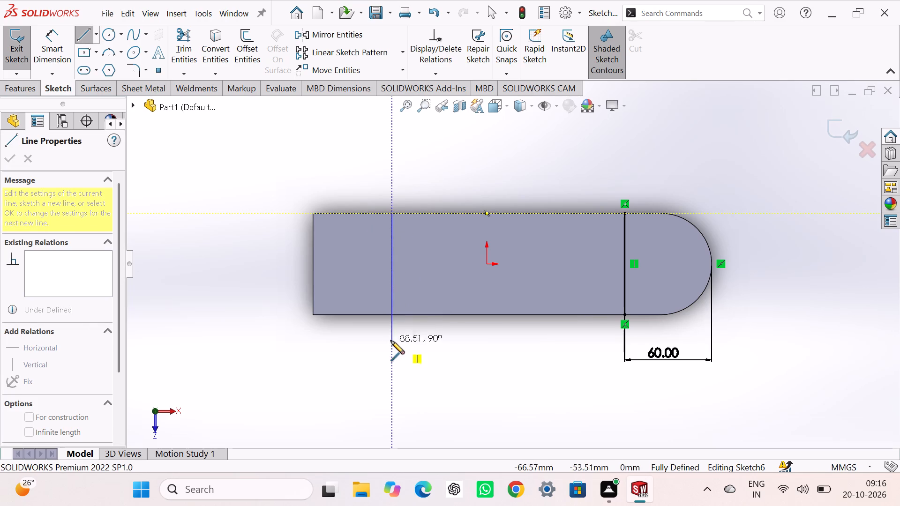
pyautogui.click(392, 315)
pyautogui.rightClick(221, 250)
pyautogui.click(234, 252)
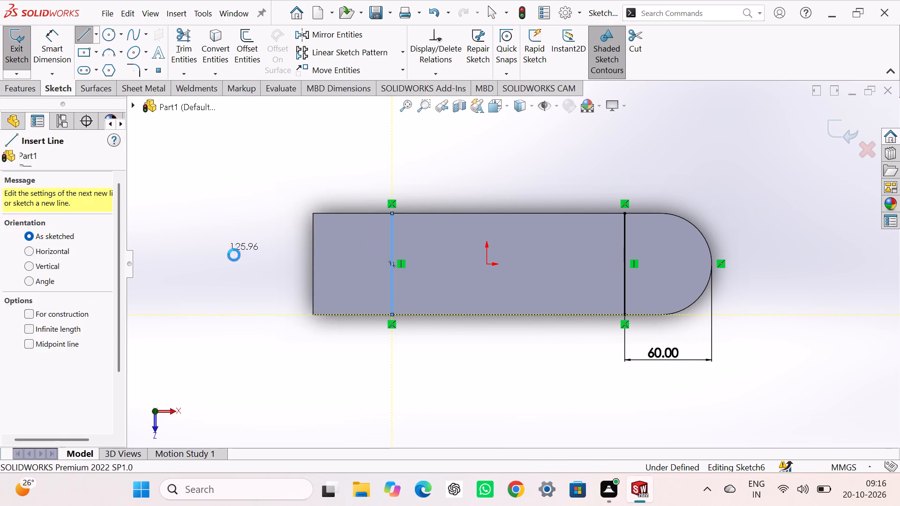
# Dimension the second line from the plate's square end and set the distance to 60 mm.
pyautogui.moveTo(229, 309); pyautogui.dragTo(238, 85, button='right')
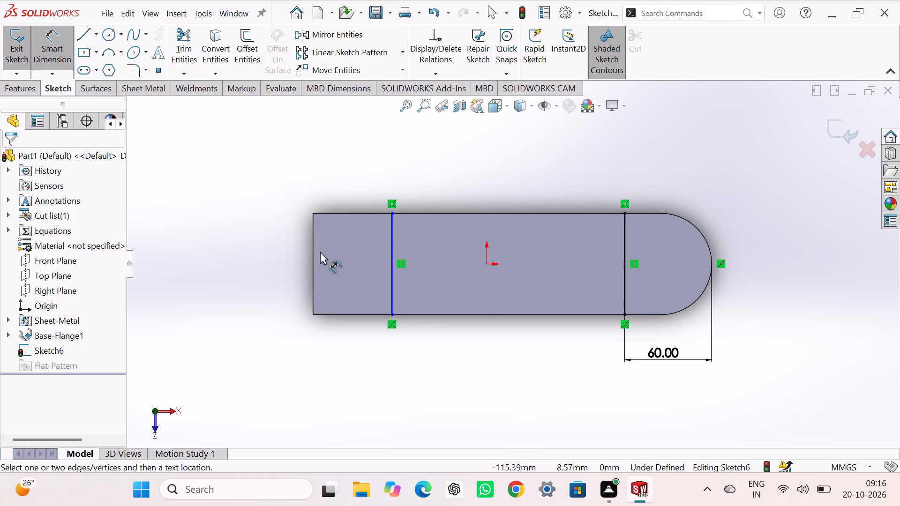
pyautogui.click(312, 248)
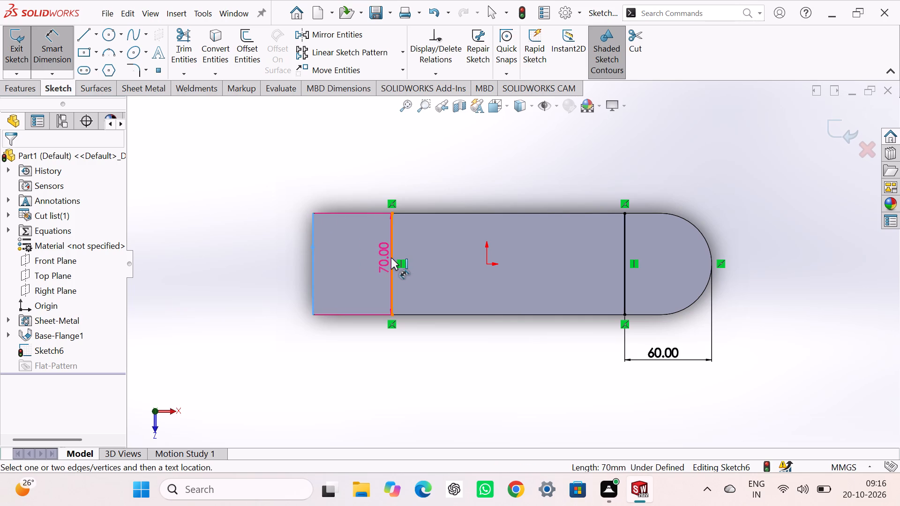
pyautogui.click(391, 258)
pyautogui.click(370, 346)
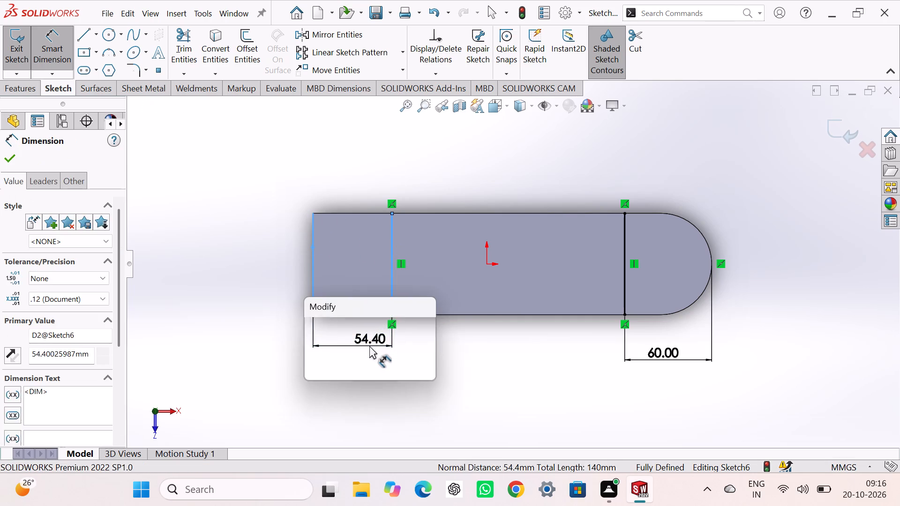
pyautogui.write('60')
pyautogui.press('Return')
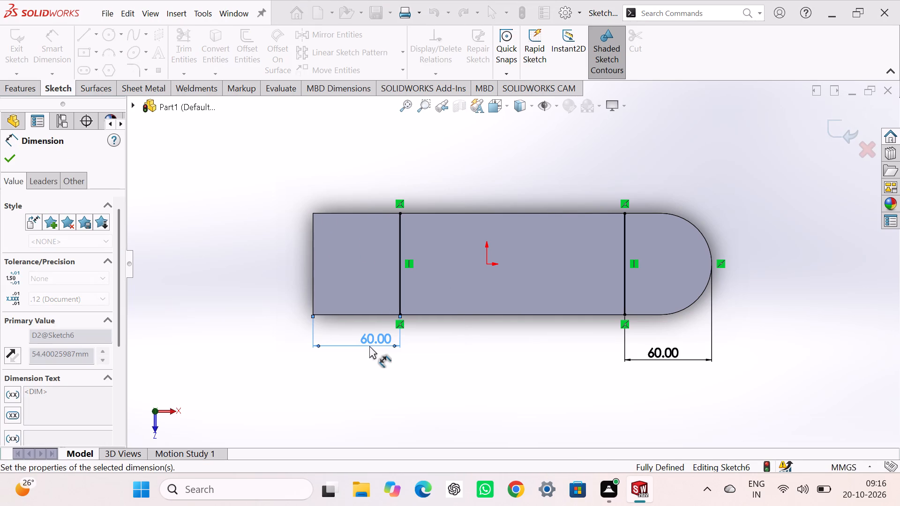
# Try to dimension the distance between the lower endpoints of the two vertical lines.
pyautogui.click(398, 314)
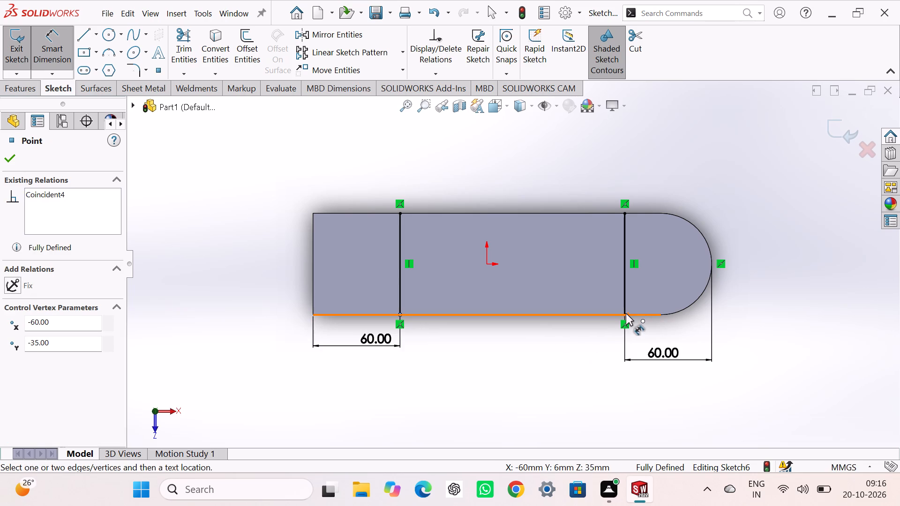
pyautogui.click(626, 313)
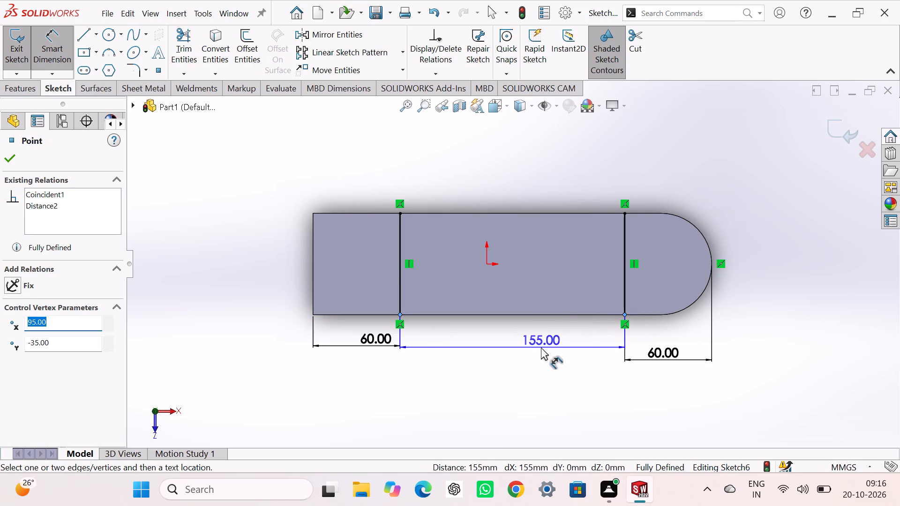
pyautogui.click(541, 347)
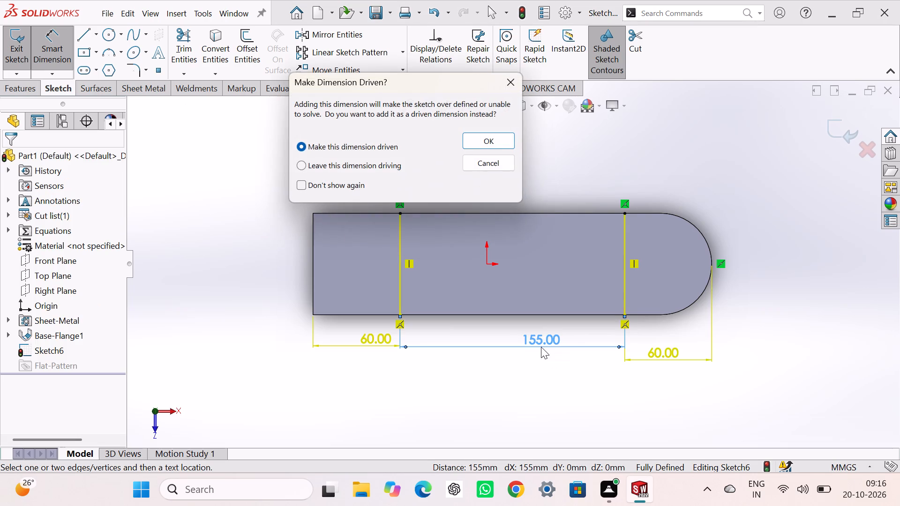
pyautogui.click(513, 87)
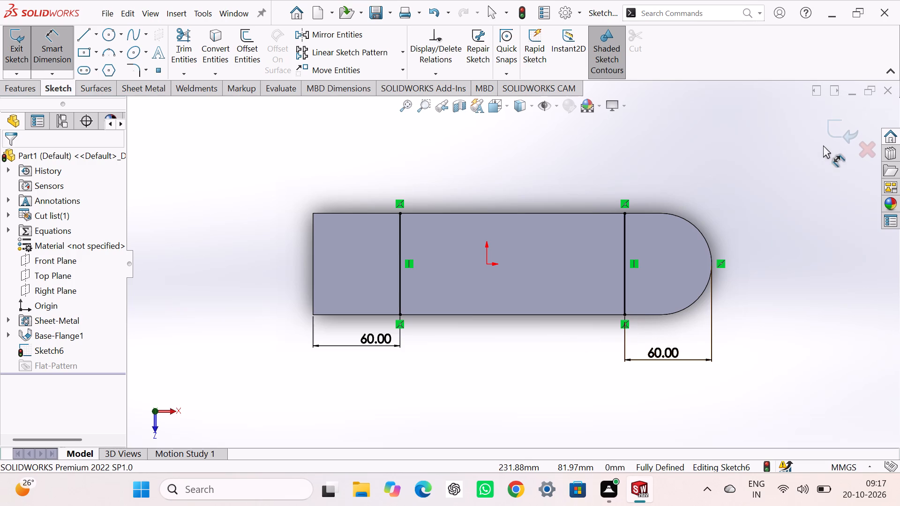
# Undo the line sketch and the base flange, going back to the round-ended profile sketch.
pyautogui.hotkey('ctrl', 'z')
pyautogui.hotkey('ctrl', 'z')
pyautogui.hotkey('ctrl', 'z')
pyautogui.hotkey('ctrl', 'z')
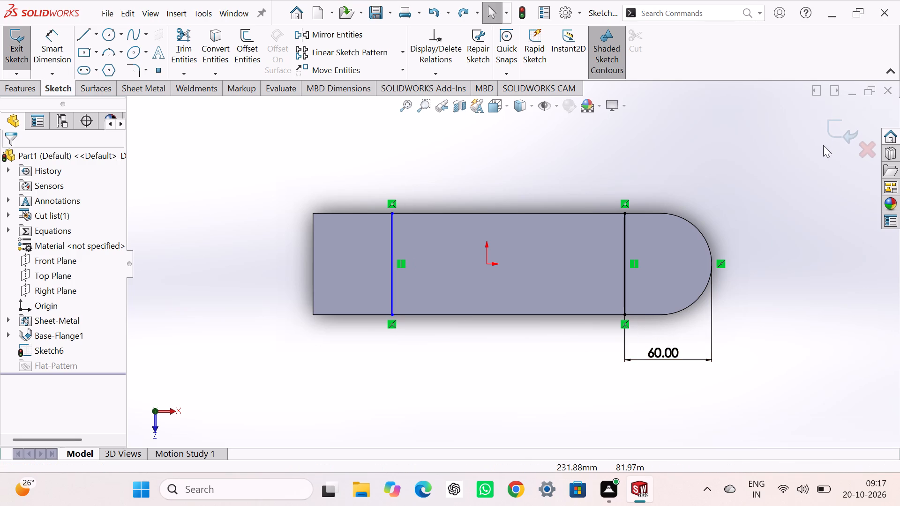
pyautogui.hotkey('ctrl', 'z')
pyautogui.hotkey('ctrl', 'z')
pyautogui.hotkey('ctrl', 'z')
pyautogui.hotkey('ctrl', 'z')
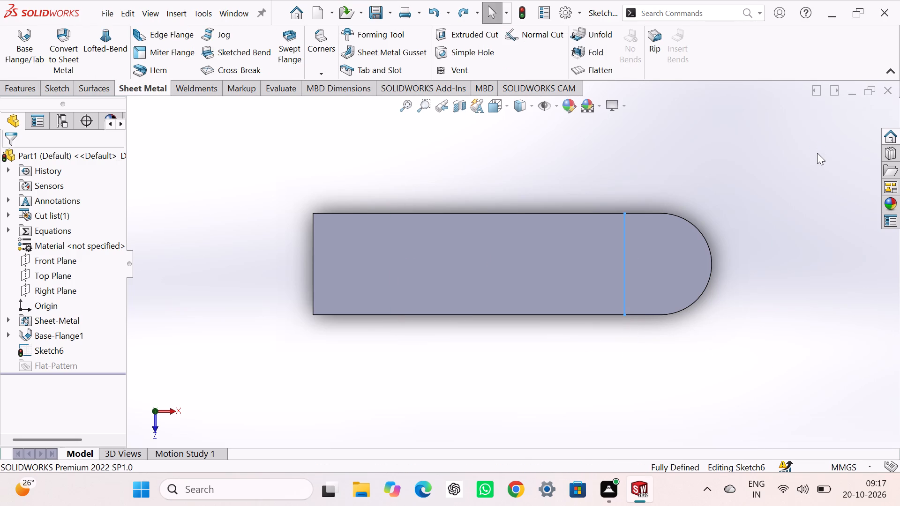
pyautogui.hotkey('ctrl', 'z')
pyautogui.hotkey('ctrl', 'z')
pyautogui.hotkey('ctrl', 'z')
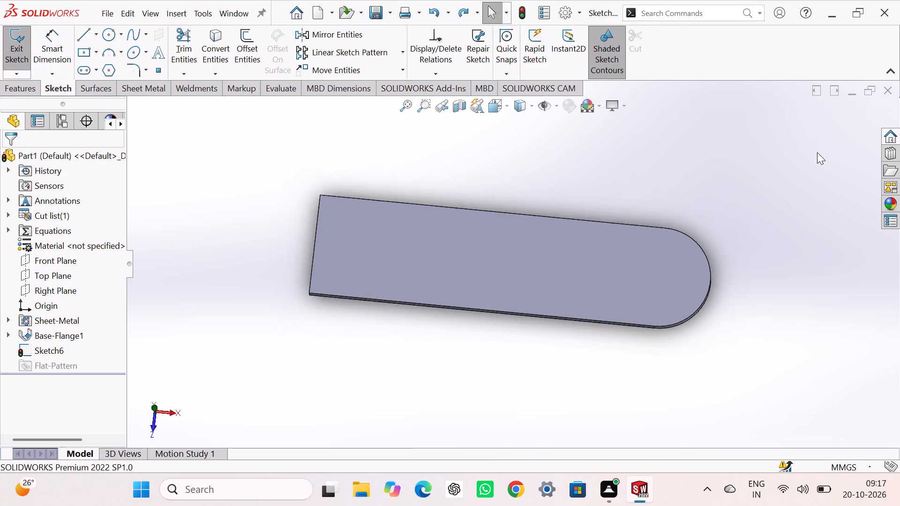
pyautogui.hotkey('ctrl', 'z')
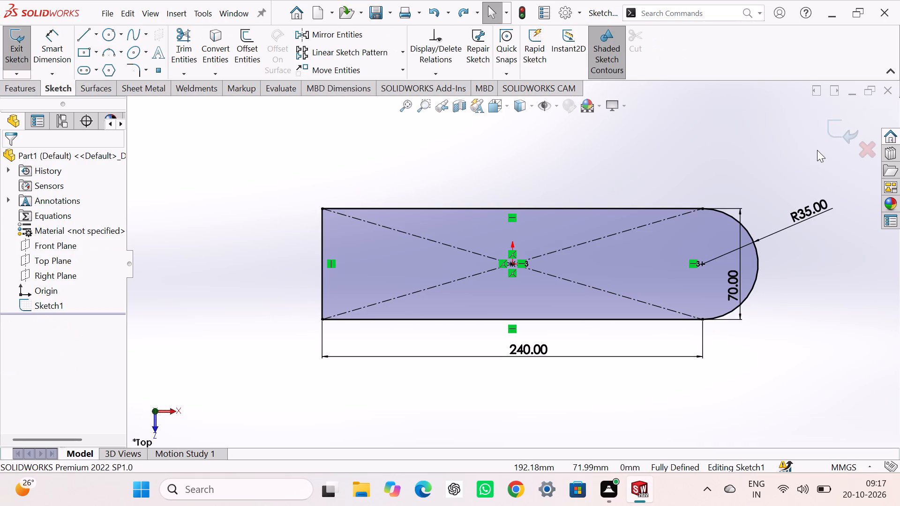
# Undo the profile's rounded end back to the plain 240 x 70 mm rectangle and exit the sketch.
pyautogui.hotkey('ctrl', 'z')
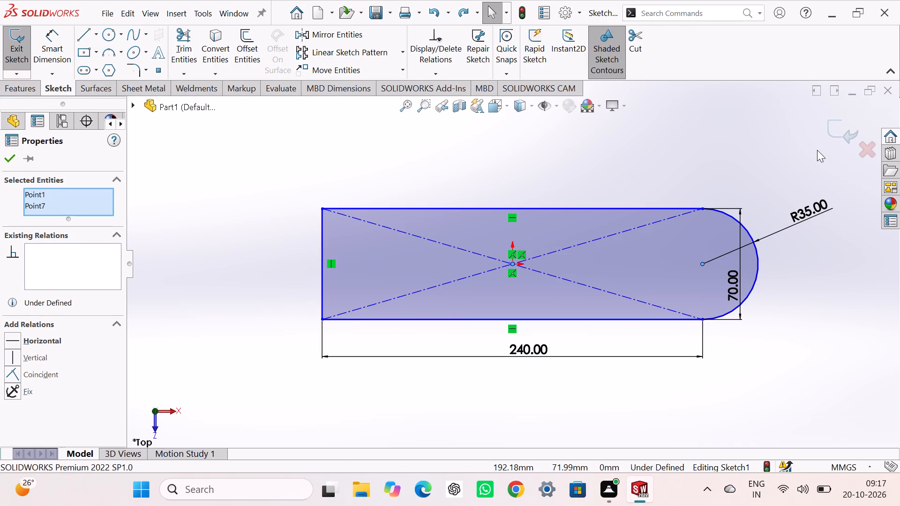
pyautogui.hotkey('ctrl', 'z')
pyautogui.hotkey('ctrl', 'z')
pyautogui.hotkey('ctrl', 'z')
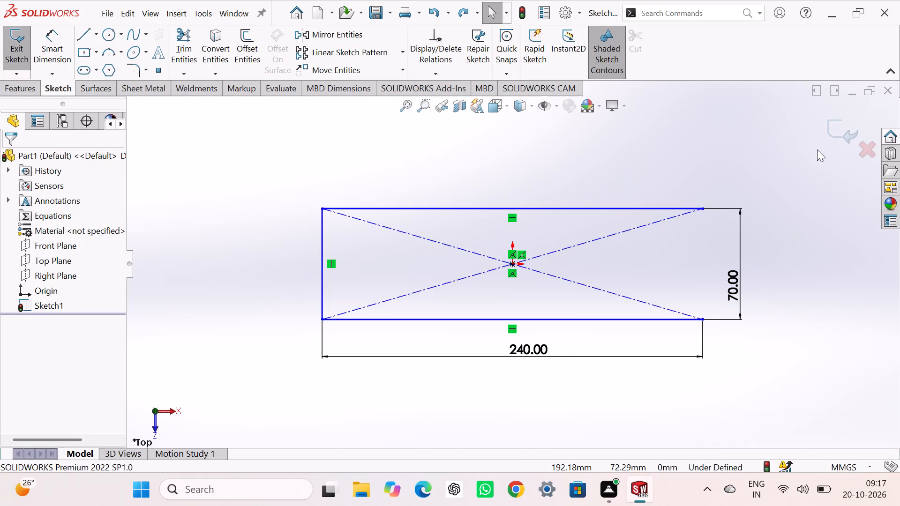
pyautogui.hotkey('ctrl', 'z')
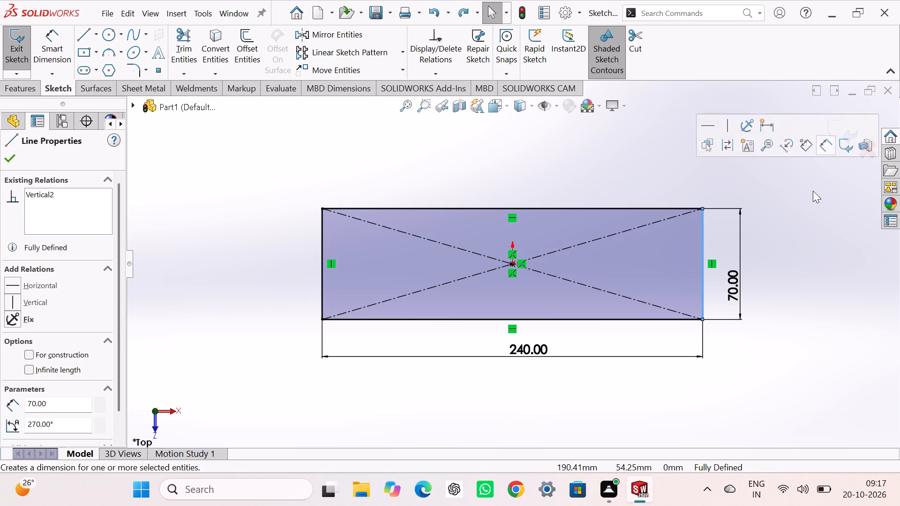
pyautogui.click(809, 212)
pyautogui.click(838, 138)
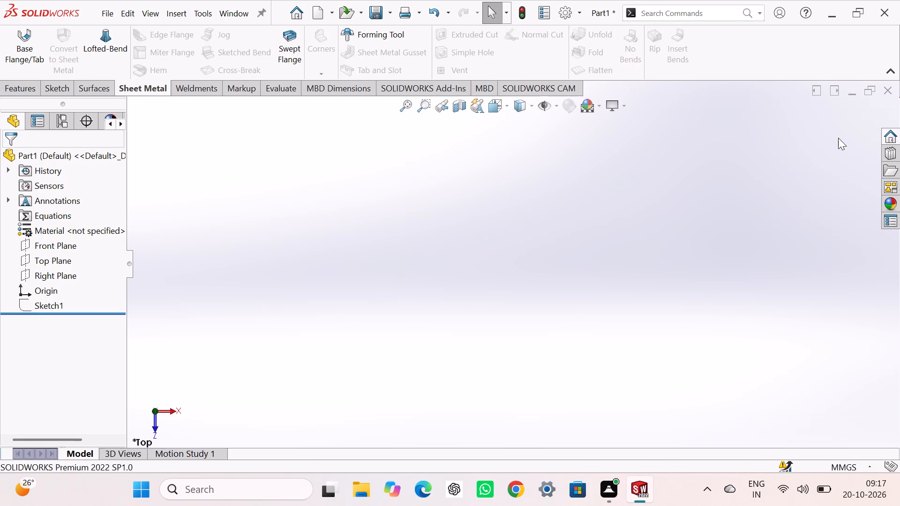
# Create a 6 mm thick sheet metal base flange from the rectangle sketch.
pyautogui.click(59, 301)
pyautogui.click(34, 44)
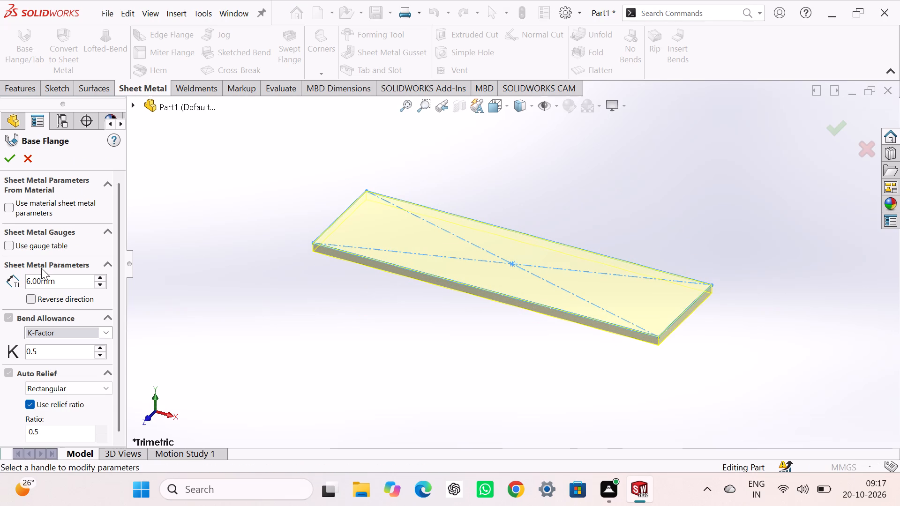
pyautogui.click(8, 163)
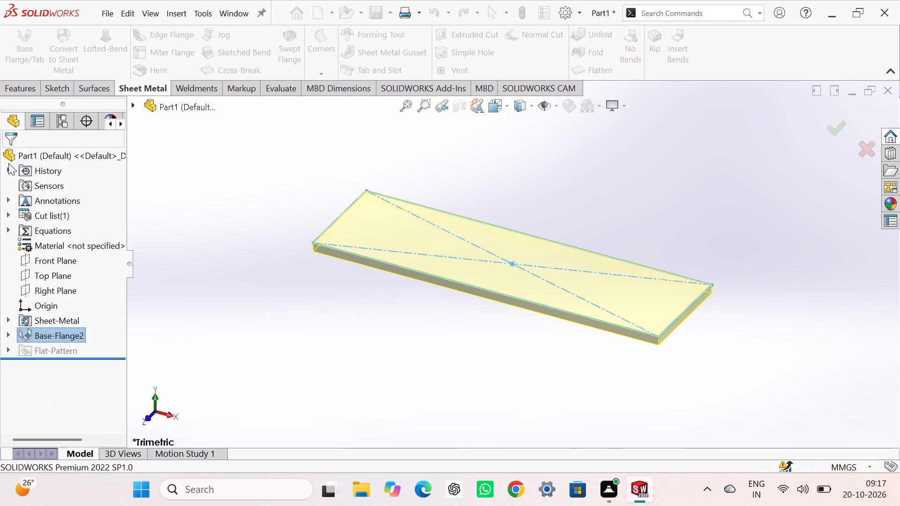
pyautogui.click(193, 205)
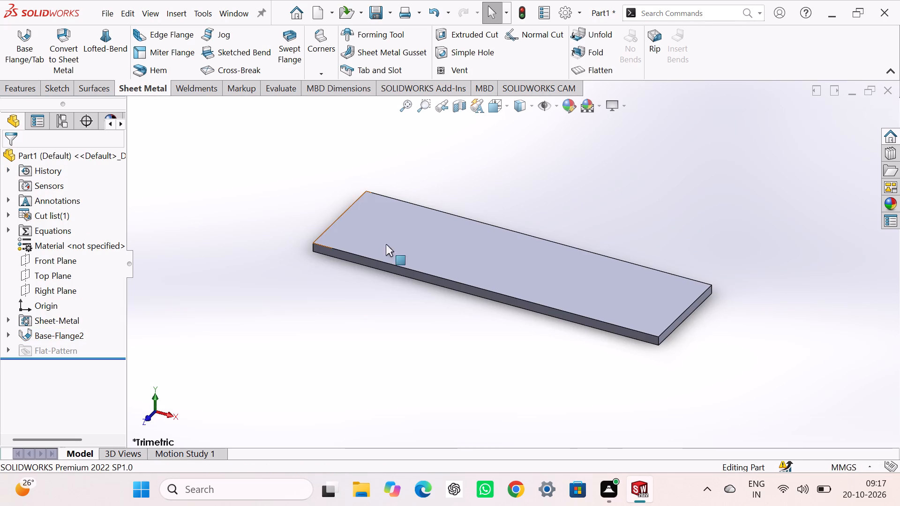
# Sketch a vertical line across the full 70 mm width of the flange's top face, about 65 mm from its +X short edge.
pyautogui.click(487, 259)
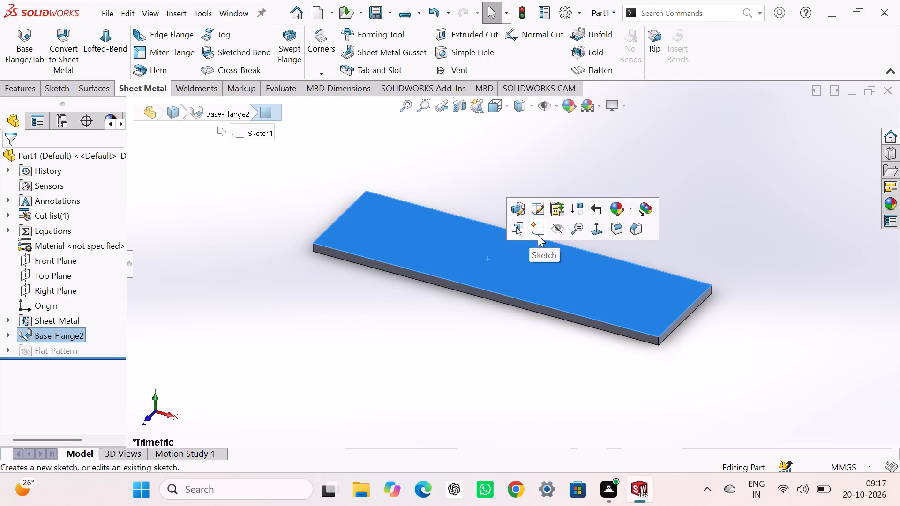
pyautogui.click(538, 235)
pyautogui.click(631, 168)
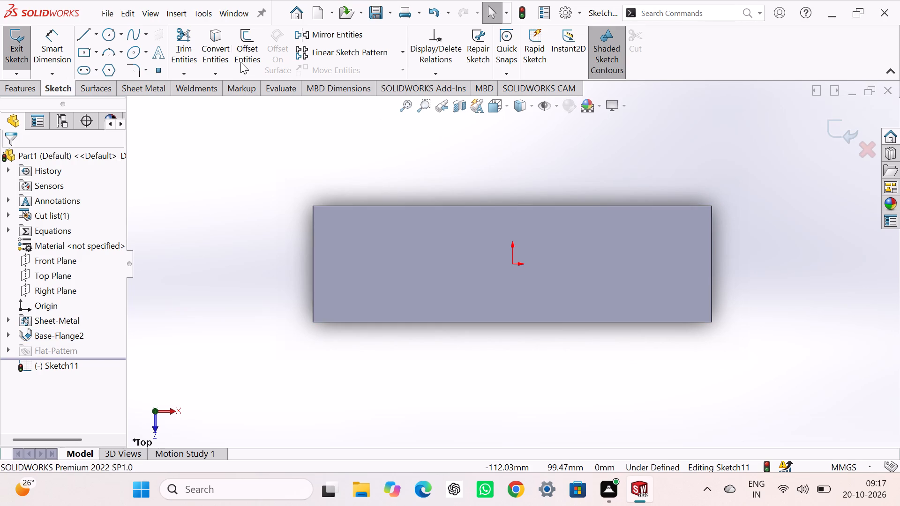
pyautogui.click(188, 47)
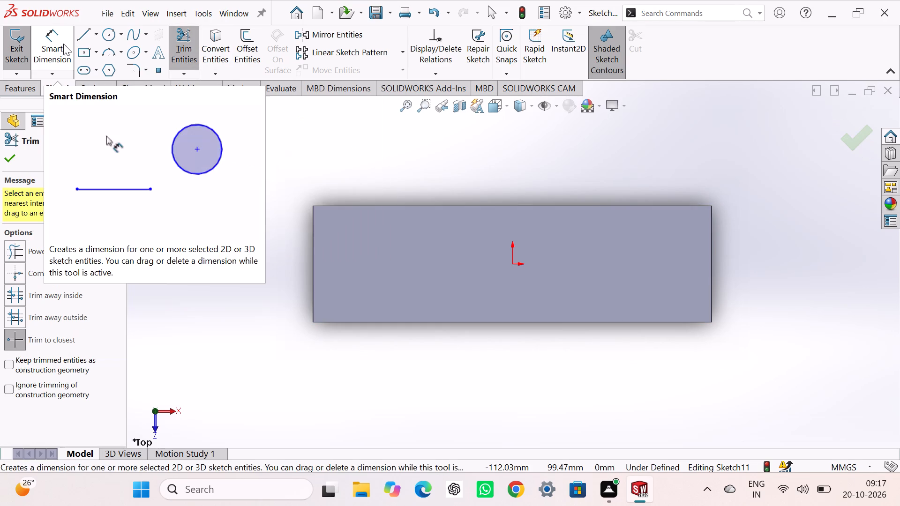
pyautogui.click(79, 28)
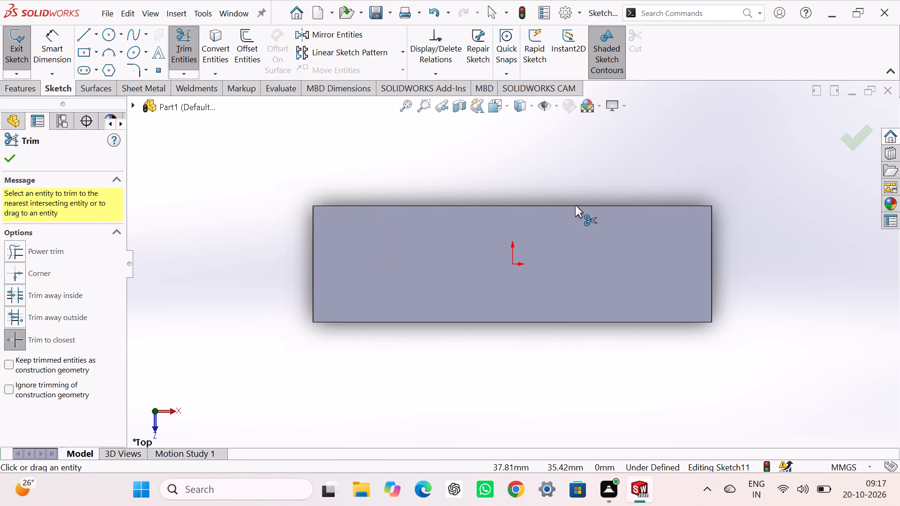
pyautogui.click(579, 206)
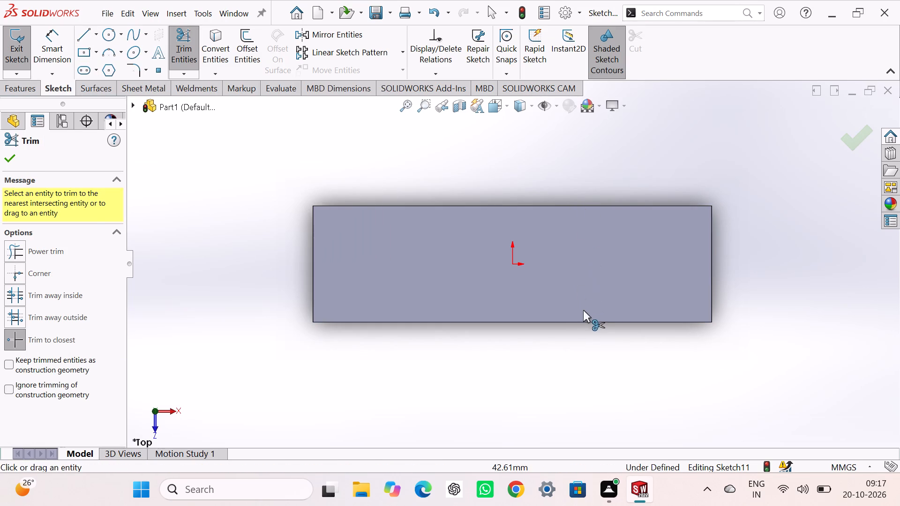
pyautogui.click(83, 38)
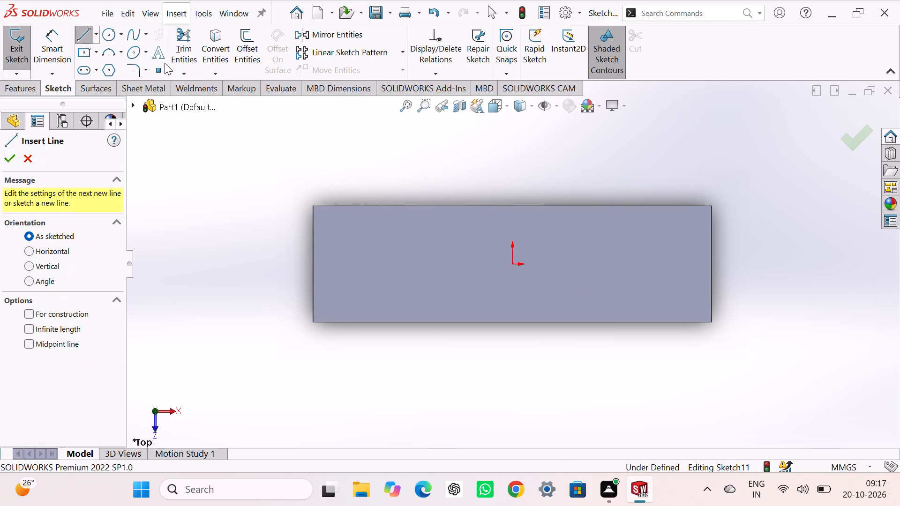
pyautogui.click(604, 206)
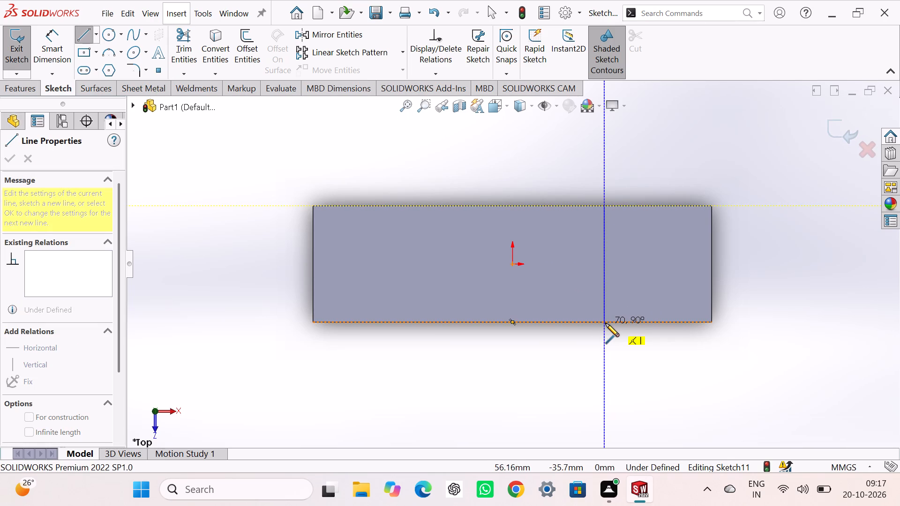
pyautogui.click(605, 322)
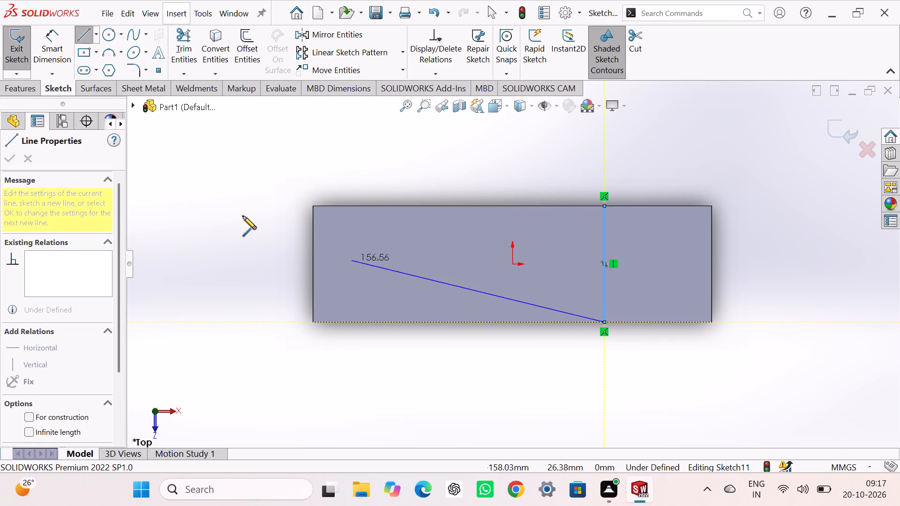
pyautogui.rightClick(204, 172)
pyautogui.click(233, 181)
# Dimension the line at 60 mm from the flange's +X short edge and exit the sketch.
pyautogui.moveTo(233, 220); pyautogui.dragTo(250, 120, button='right')
pyautogui.click(606, 240)
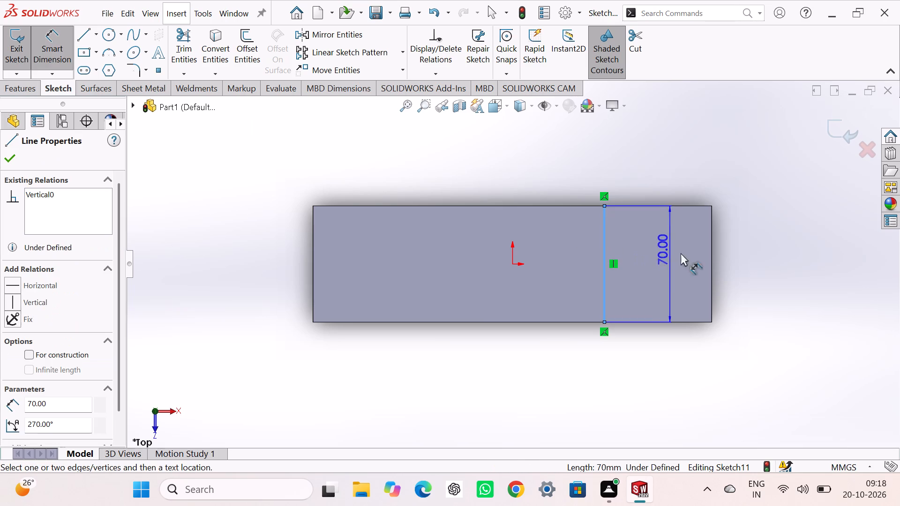
pyautogui.click(711, 259)
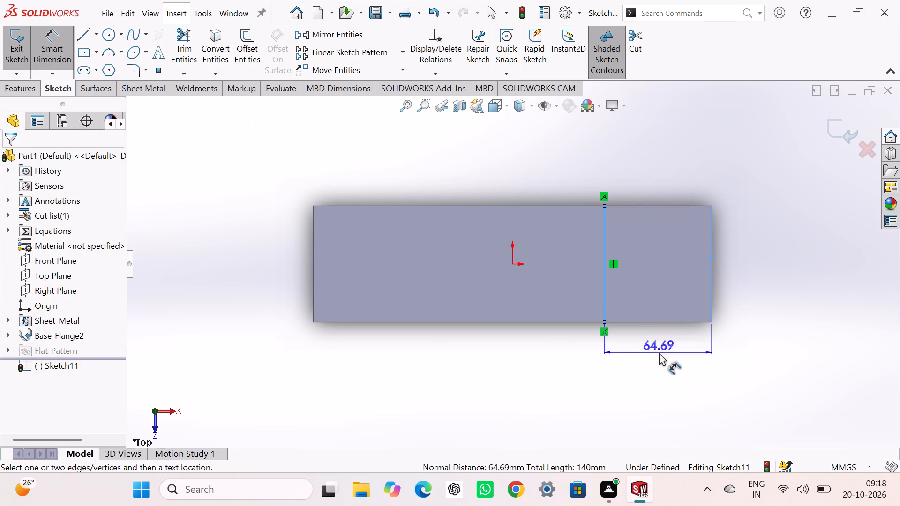
pyautogui.click(659, 353)
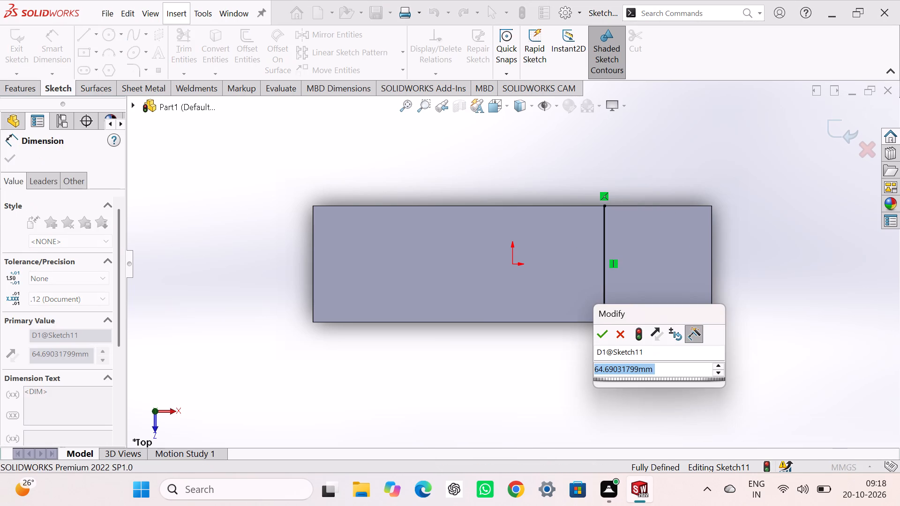
pyautogui.write('60')
pyautogui.press('Return')
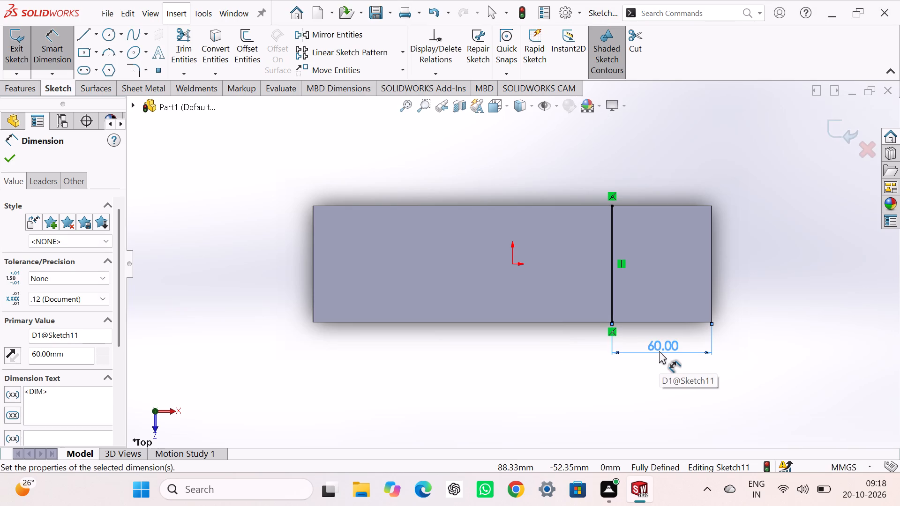
pyautogui.click(20, 52)
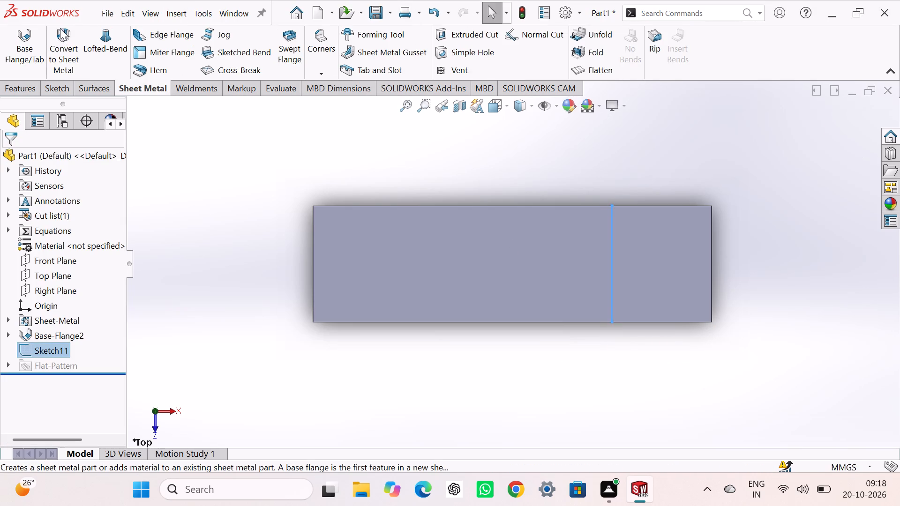
# Set up a 90-degree Sketched Bend on the line with a 3 mm radius, keeping the 60 mm end portion fixed.
pyautogui.click(208, 59)
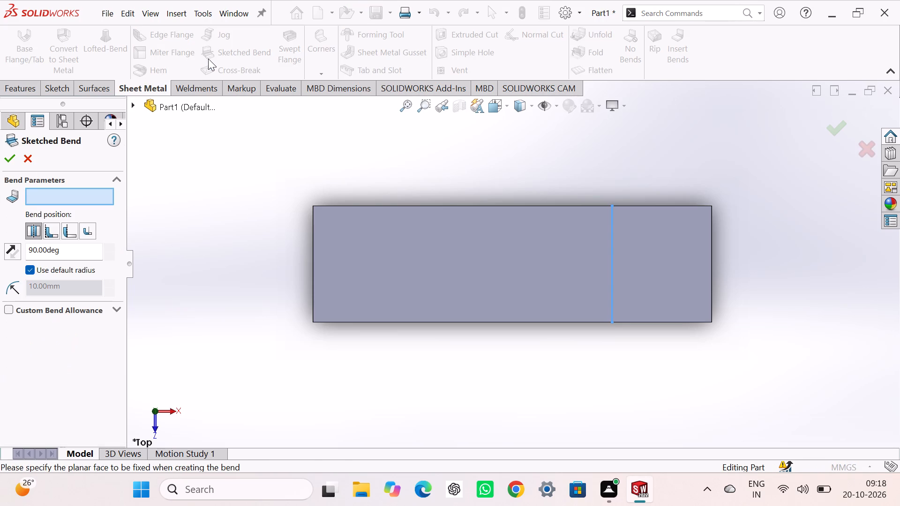
pyautogui.click(32, 268)
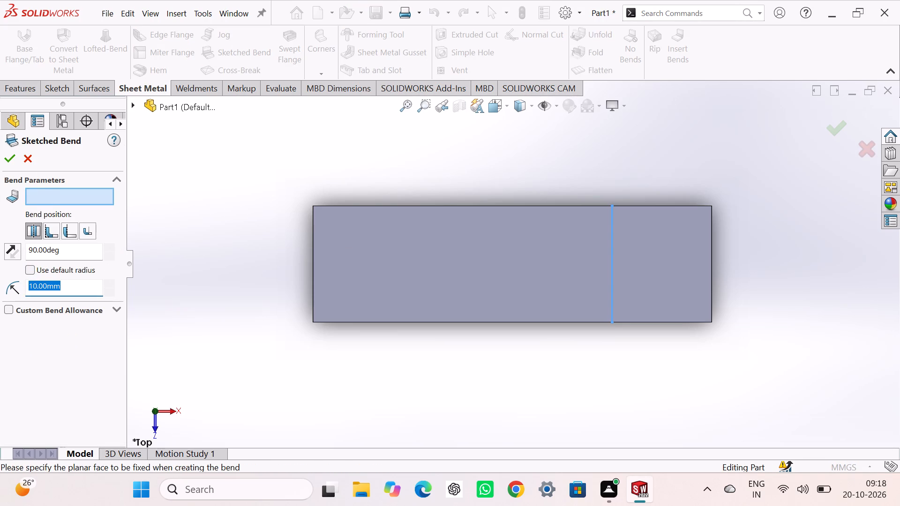
pyautogui.press('3')
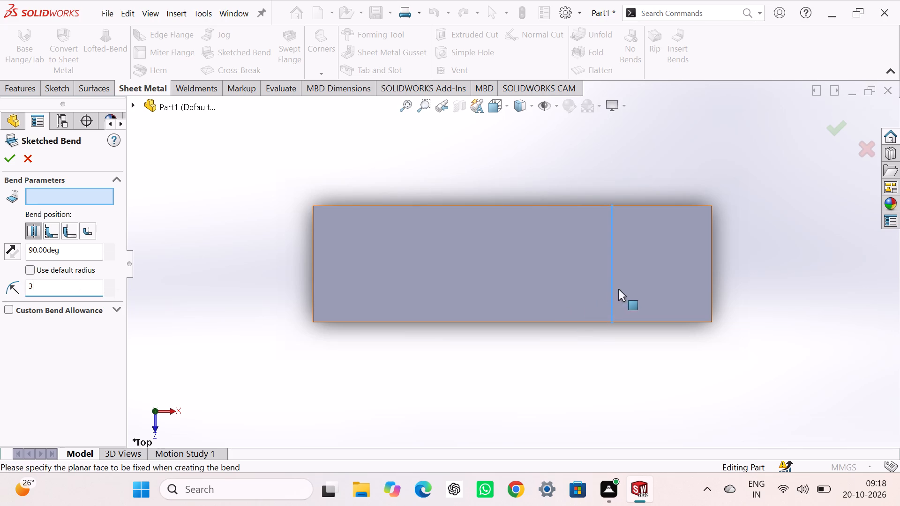
pyautogui.click(633, 286)
pyautogui.moveTo(606, 342); pyautogui.dragTo(600, 338, button='middle')
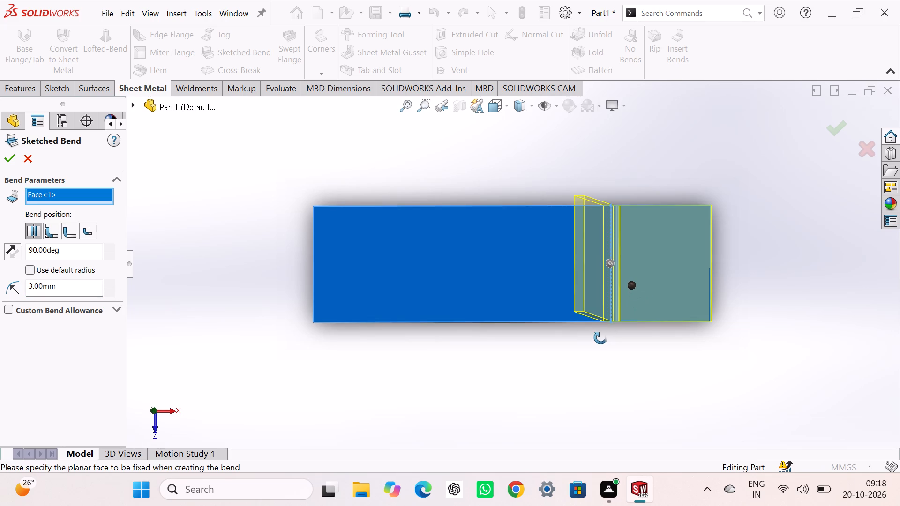
pyautogui.moveTo(600, 338); pyautogui.dragTo(551, 248, button='middle')
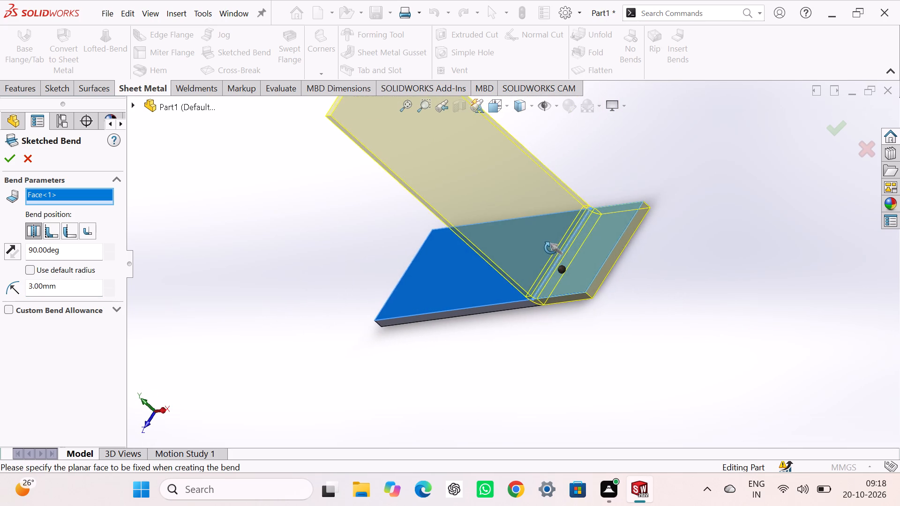
pyautogui.moveTo(551, 248); pyautogui.dragTo(566, 247, button='middle')
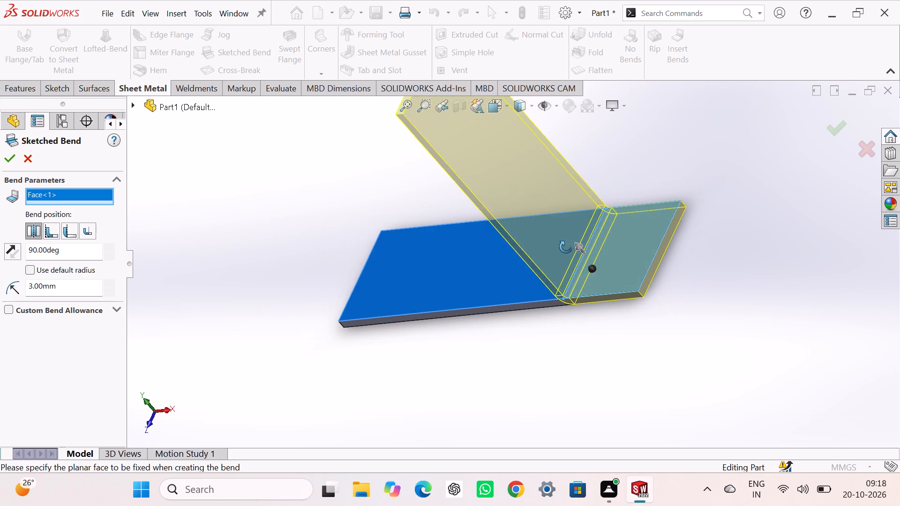
pyautogui.moveTo(566, 247); pyautogui.dragTo(582, 251, button='middle')
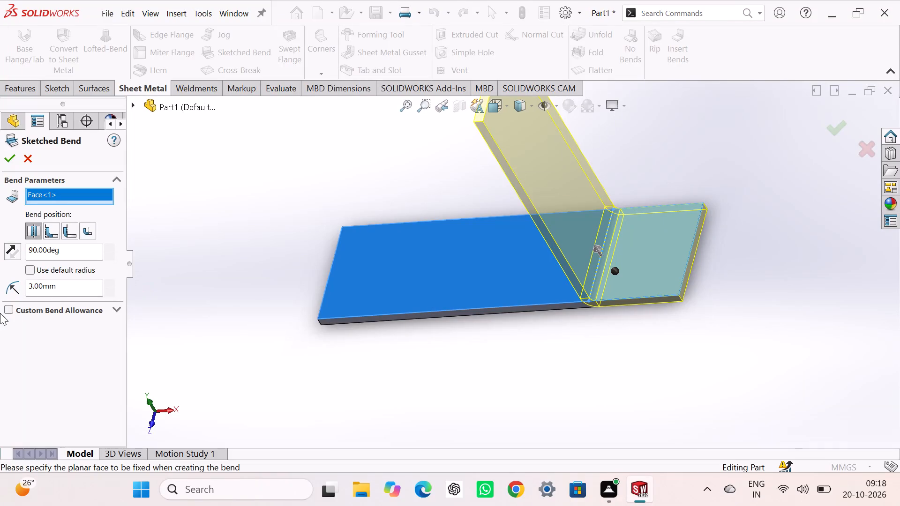
# Try the other bend positions, then choose Bend Centerline and create the sketched bend.
pyautogui.click(7, 309)
pyautogui.click(7, 309)
pyautogui.click(45, 232)
pyautogui.click(45, 232)
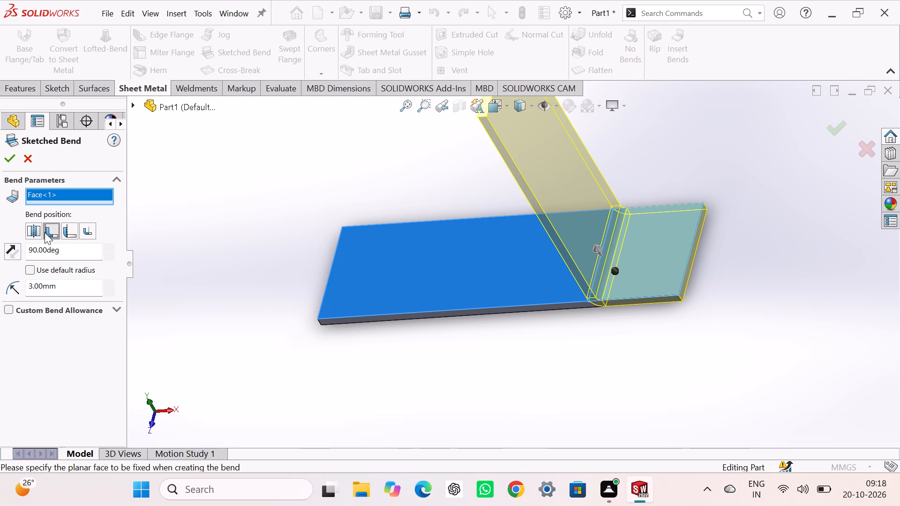
pyautogui.click(71, 228)
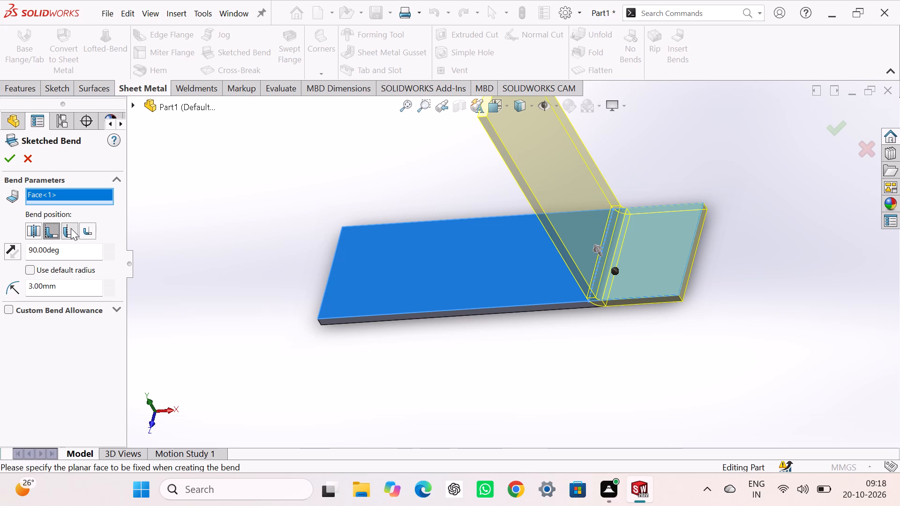
pyautogui.click(81, 228)
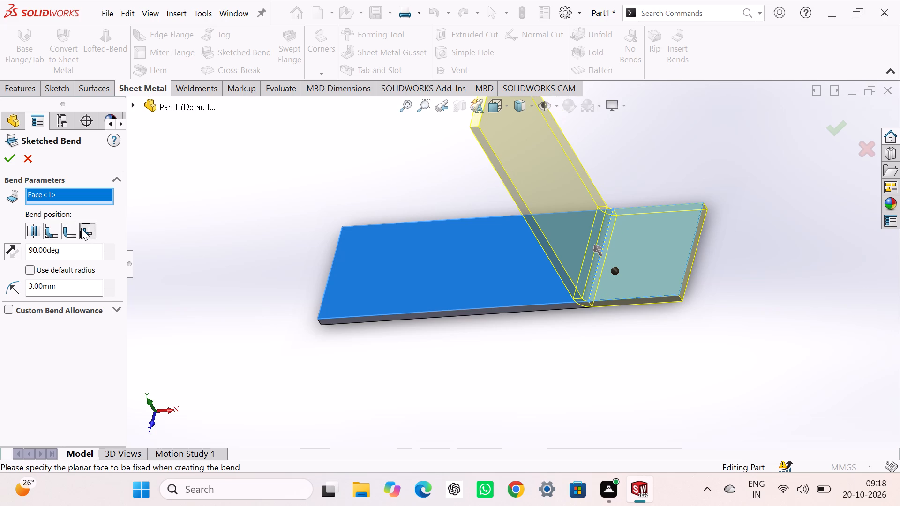
pyautogui.click(41, 230)
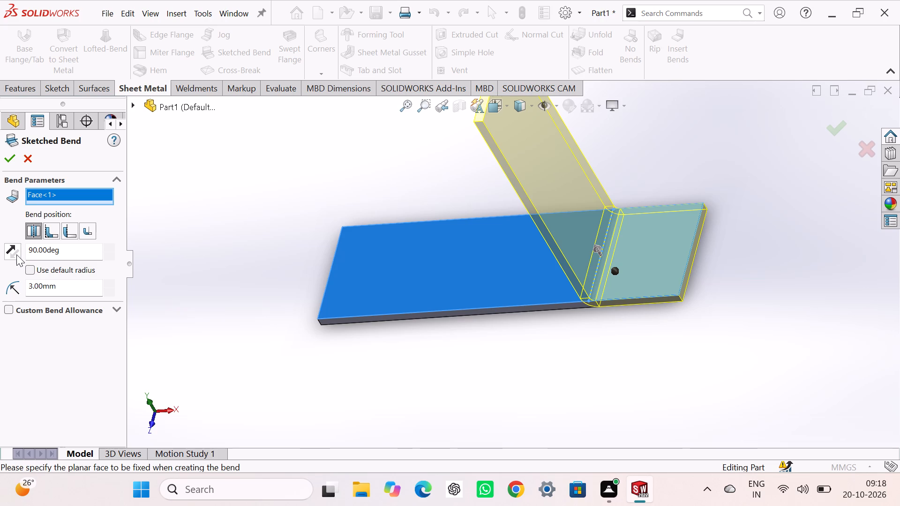
pyautogui.click(10, 155)
pyautogui.click(278, 246)
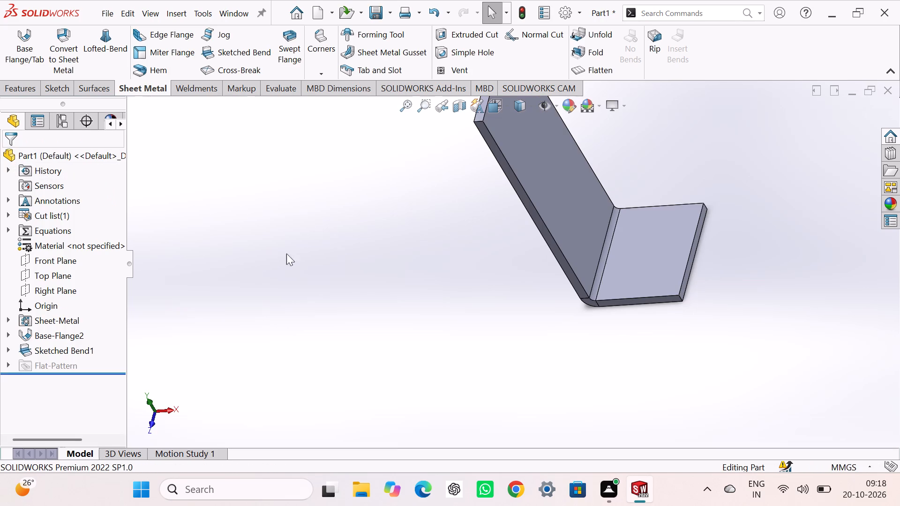
# Start a sketch on the underside face of the short, unbent leg.
pyautogui.moveTo(434, 261); pyautogui.dragTo(416, 245, button='middle')
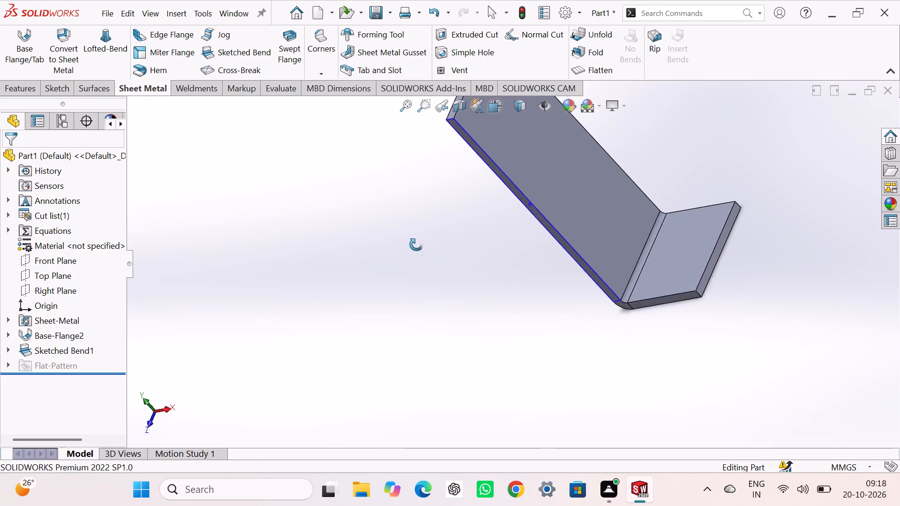
pyautogui.moveTo(416, 245); pyautogui.dragTo(316, 131, button='middle')
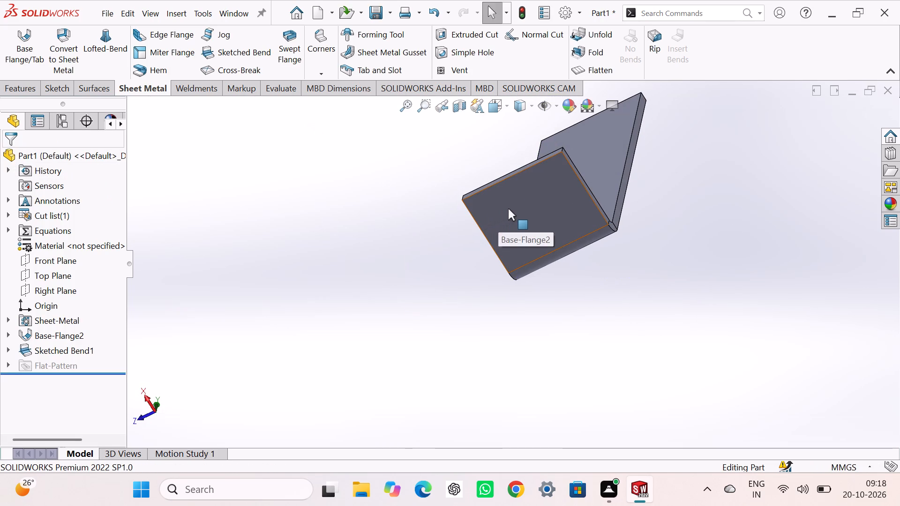
pyautogui.click(508, 208)
pyautogui.click(566, 179)
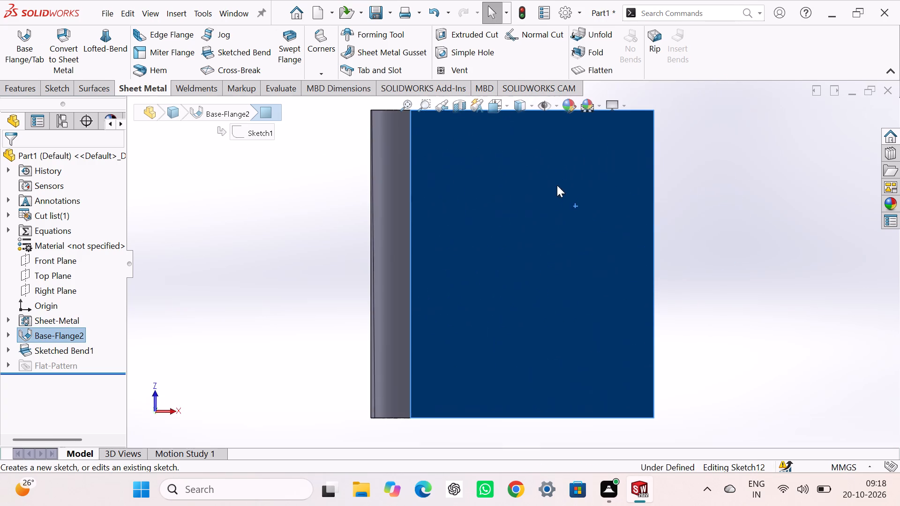
pyautogui.click(717, 216)
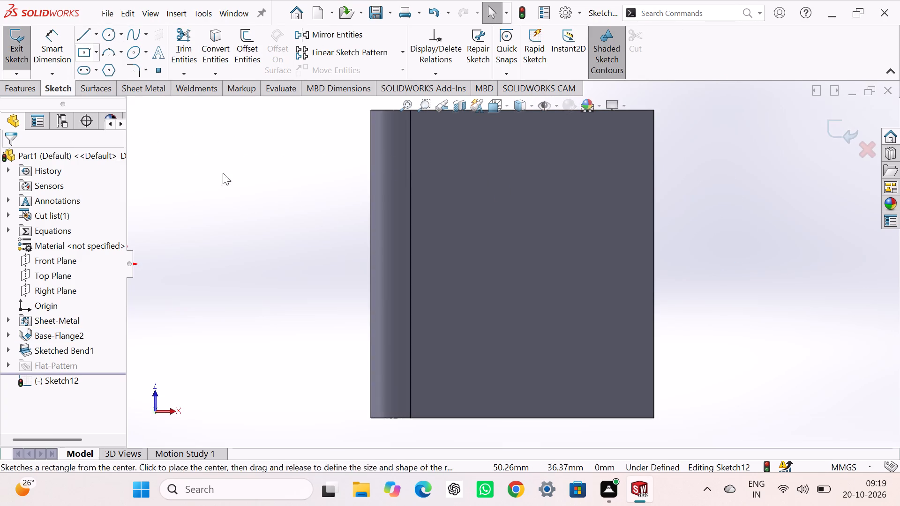
# Examine the bent part's orientation in the standard front, side, top and bottom views.
pyautogui.moveTo(317, 198); pyautogui.dragTo(318, 207, button='middle')
pyautogui.moveTo(318, 204); pyautogui.dragTo(318, 190, button='middle')
pyautogui.hotkey('ctrl', '1')
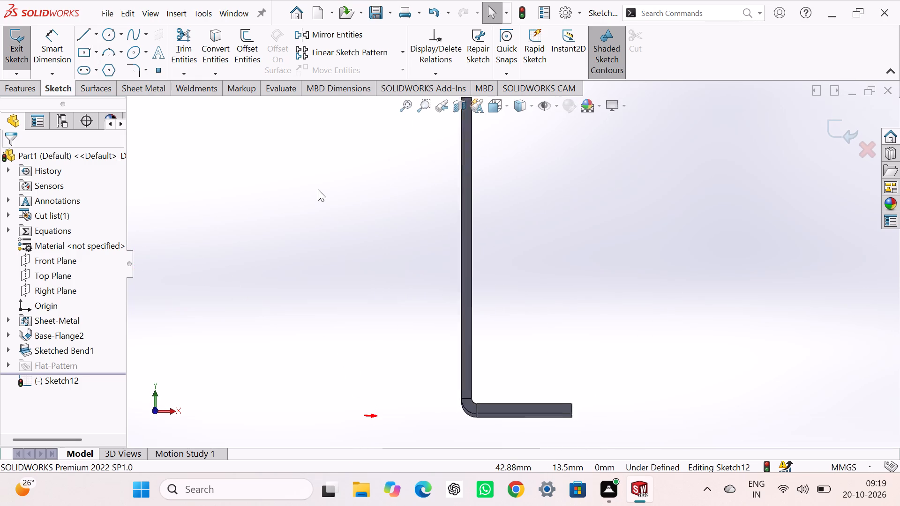
pyautogui.hotkey('ctrl', '3')
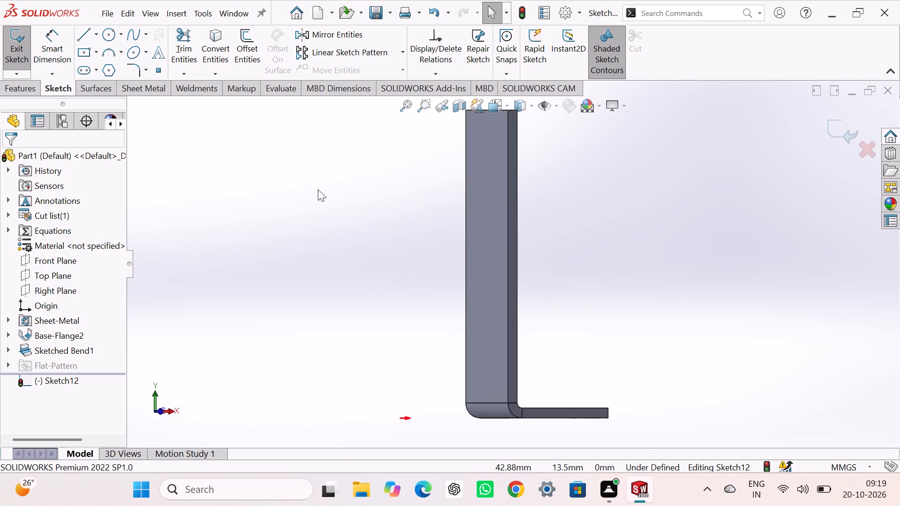
pyautogui.hotkey('ctrl', '4')
pyautogui.hotkey('ctrl', '5')
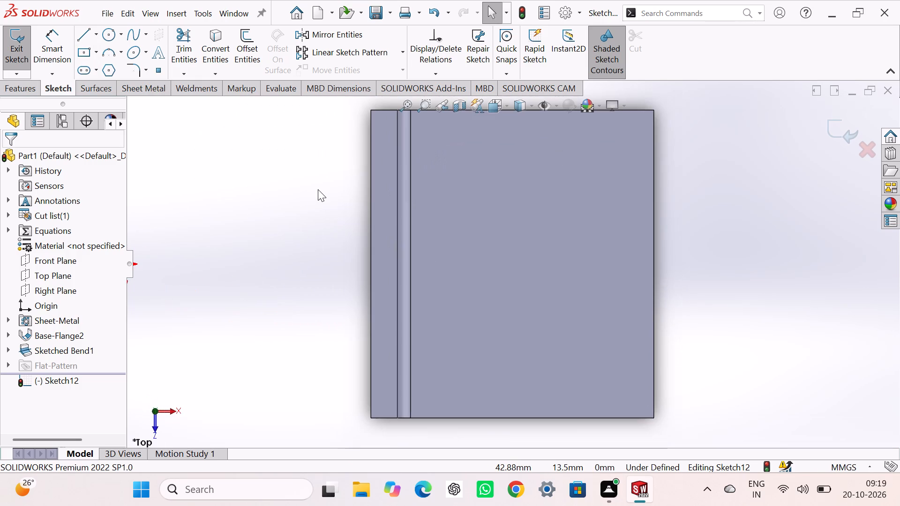
pyautogui.hotkey('ctrl', '6')
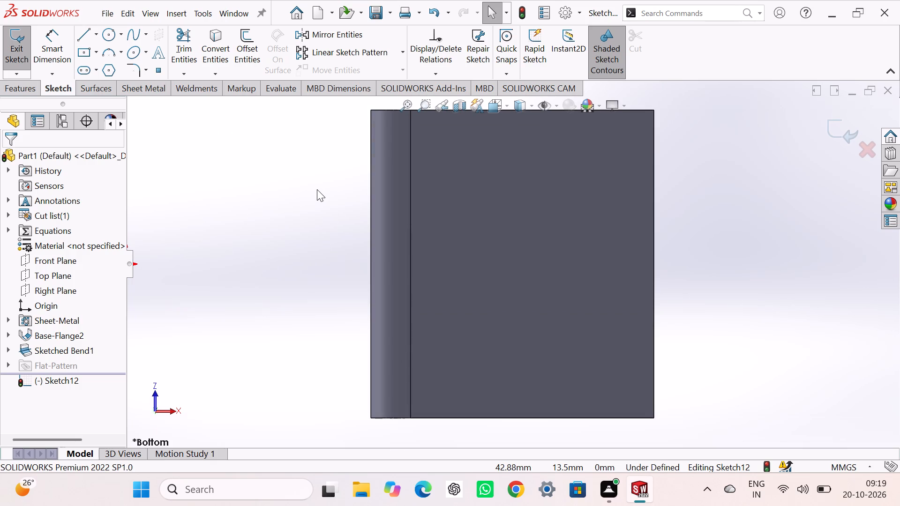
pyautogui.scroll(2, 544, 218)
pyautogui.scroll(-2, 695, 243)
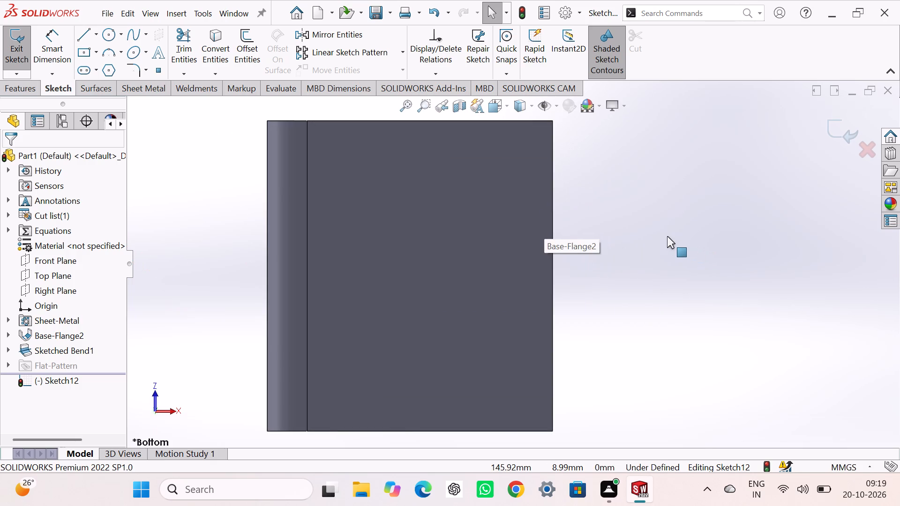
# Sketch a three-point arc of about 45 mm radius between the short leg's two long edges, touching its end edge.
pyautogui.scroll(2, 667, 236)
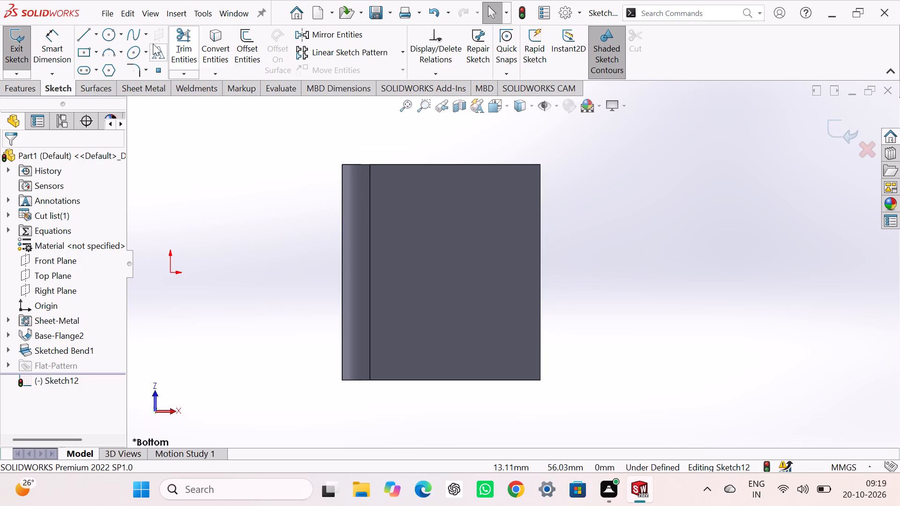
pyautogui.click(108, 48)
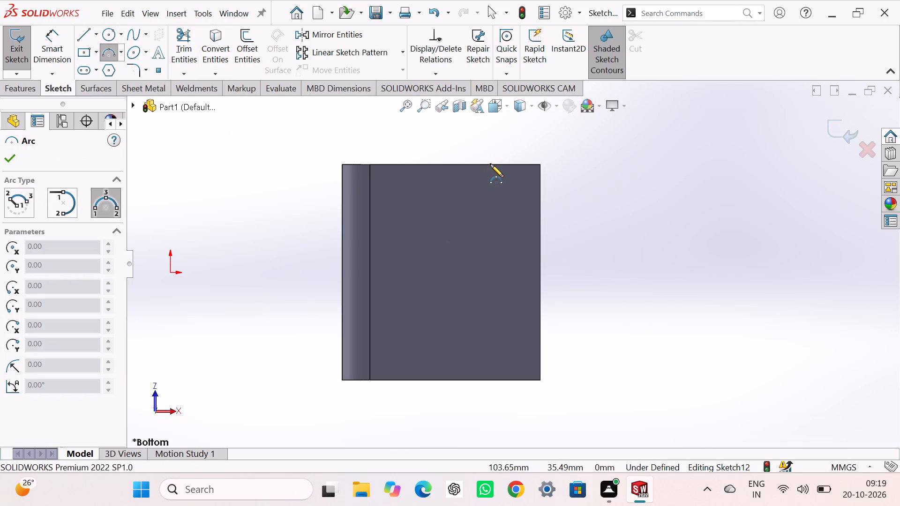
pyautogui.click(489, 164)
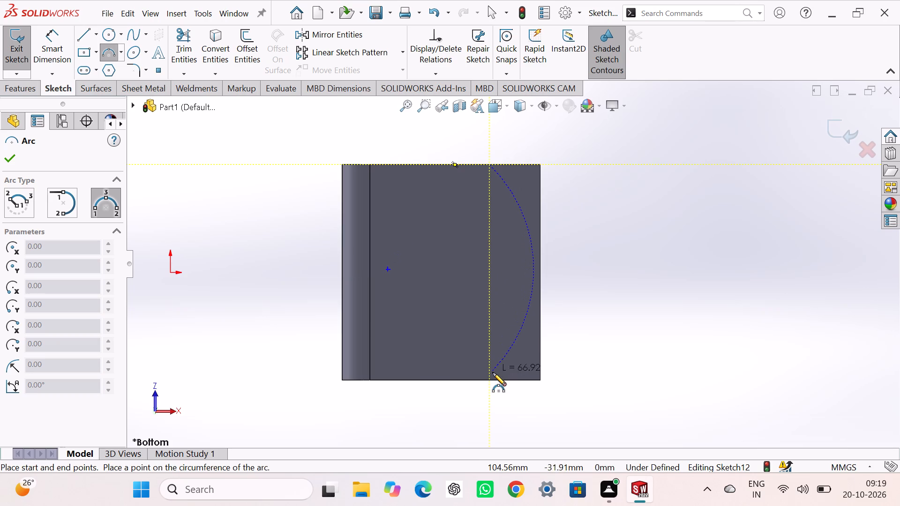
pyautogui.click(490, 379)
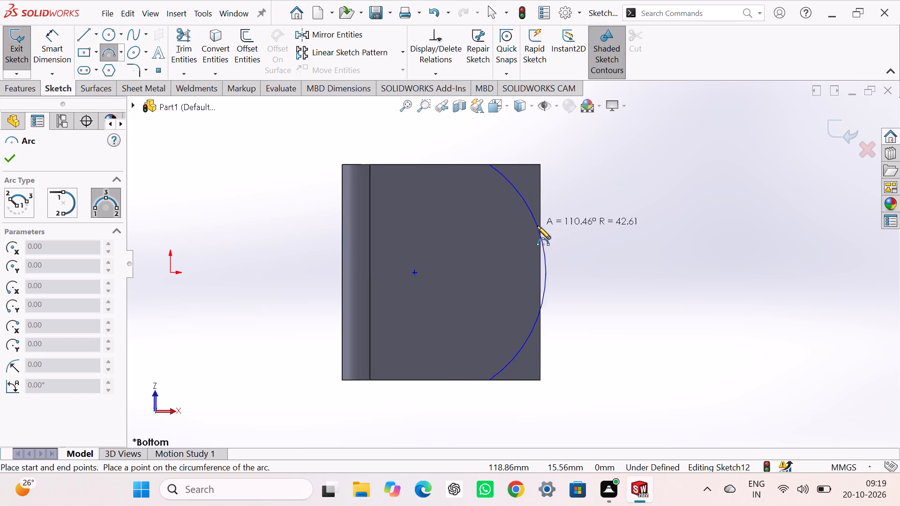
pyautogui.click(540, 277)
pyautogui.rightClick(583, 253)
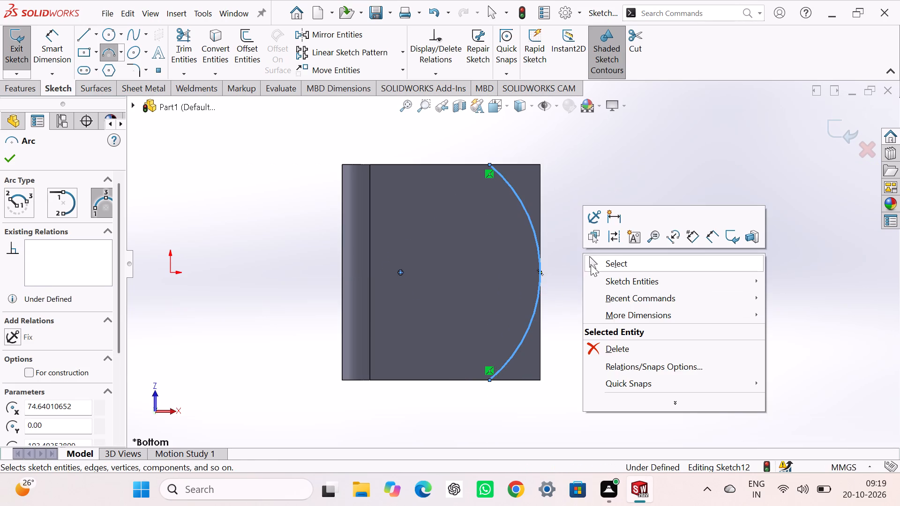
pyautogui.click(591, 264)
pyautogui.click(592, 252)
pyautogui.moveTo(590, 277); pyautogui.dragTo(615, 152, button='right')
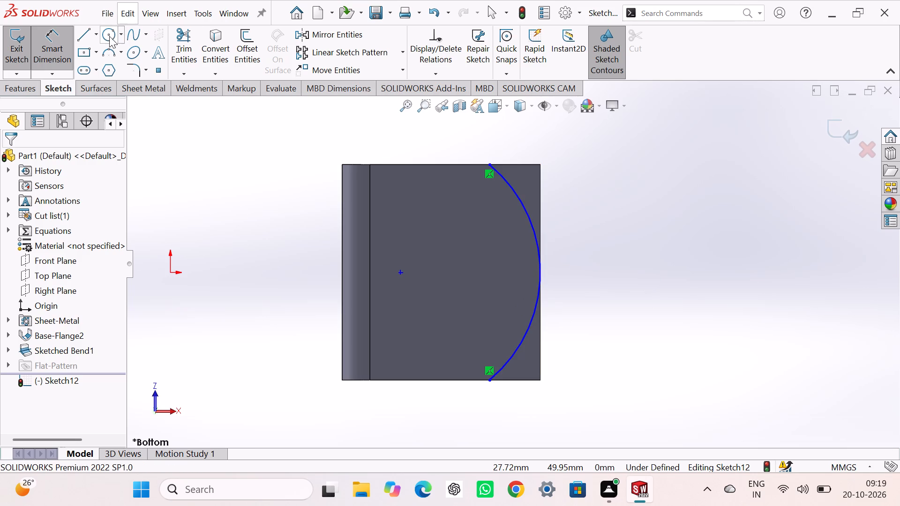
# Close the profile with three lines running from one arc endpoint, out past the leg's end edge, to the other endpoint.
pyautogui.click(84, 35)
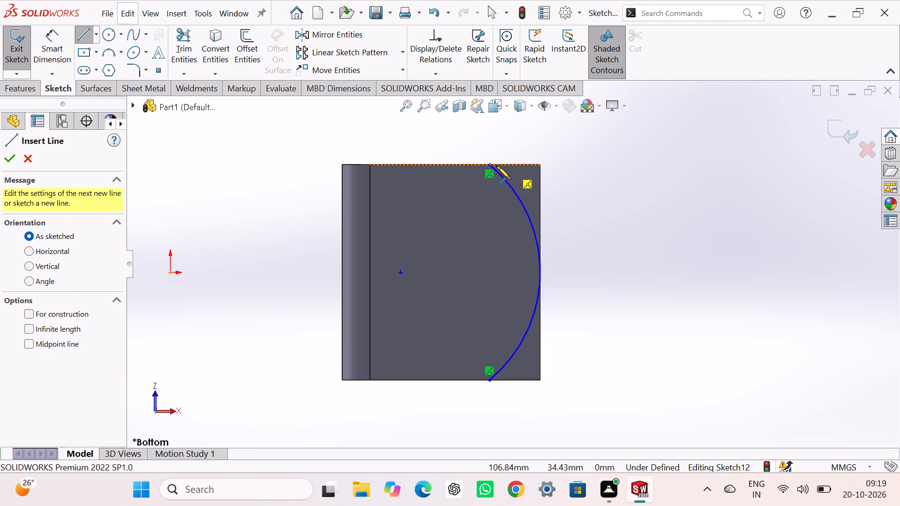
pyautogui.click(490, 164)
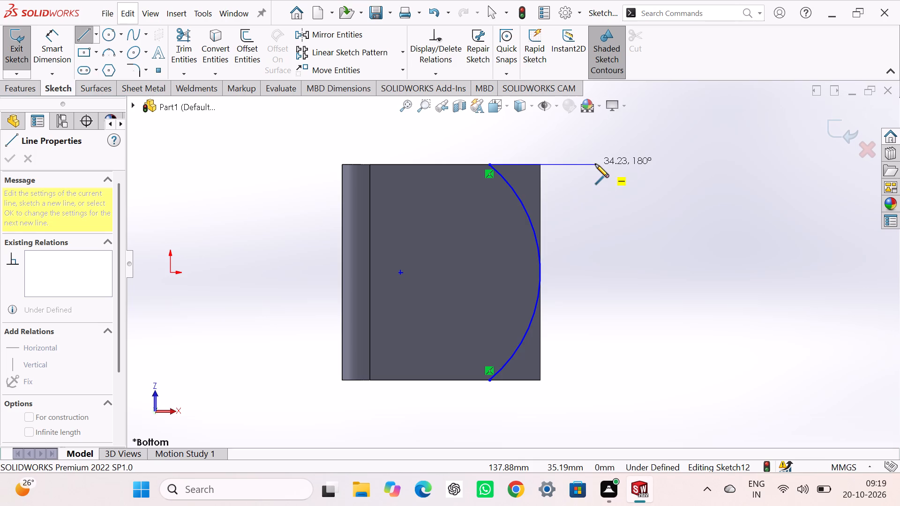
pyautogui.click(596, 164)
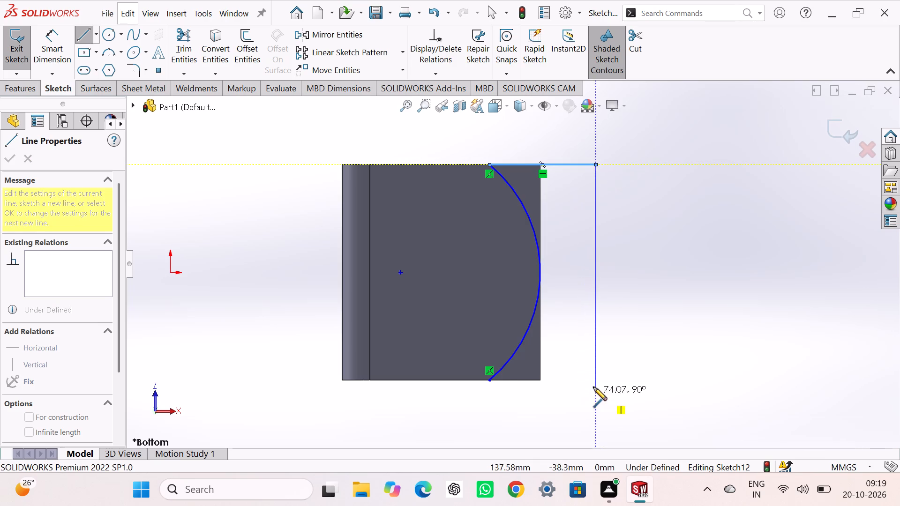
pyautogui.click(592, 379)
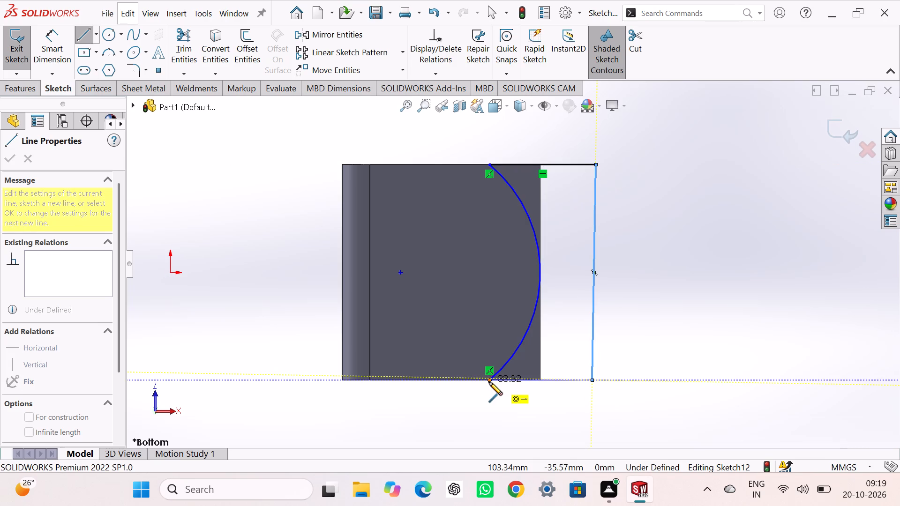
pyautogui.click(489, 382)
pyautogui.rightClick(680, 221)
pyautogui.doubleClick(690, 228)
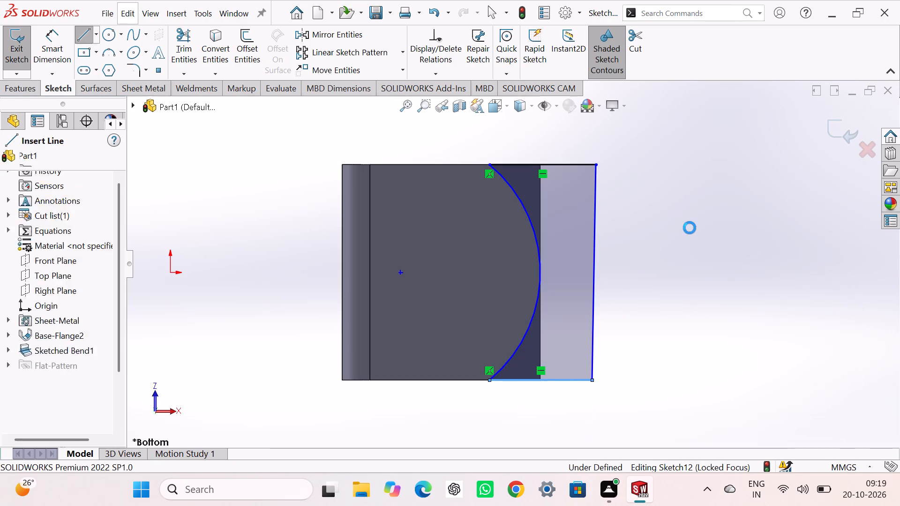
# Make the arc tangent to the leg's end edge.
pyautogui.click(539, 266)
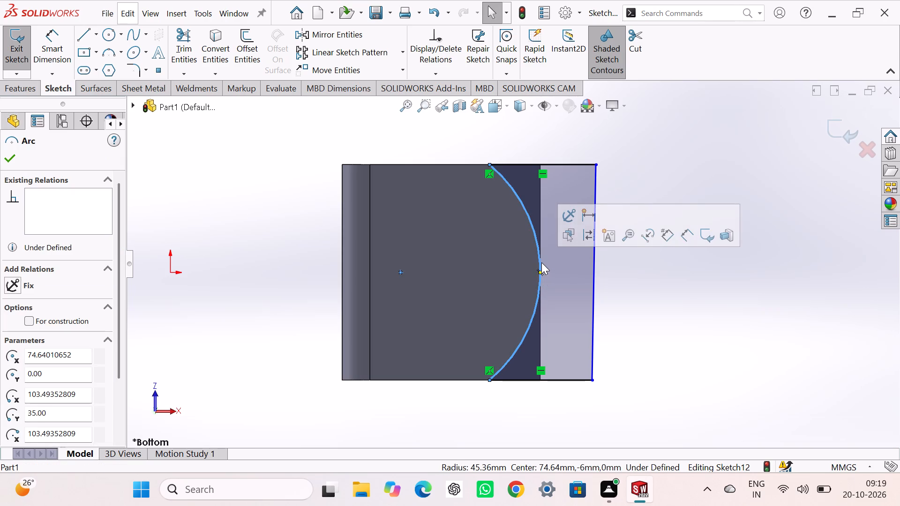
pyautogui.keyDown('ctrl'); pyautogui.click(541, 208); pyautogui.keyUp('ctrl')
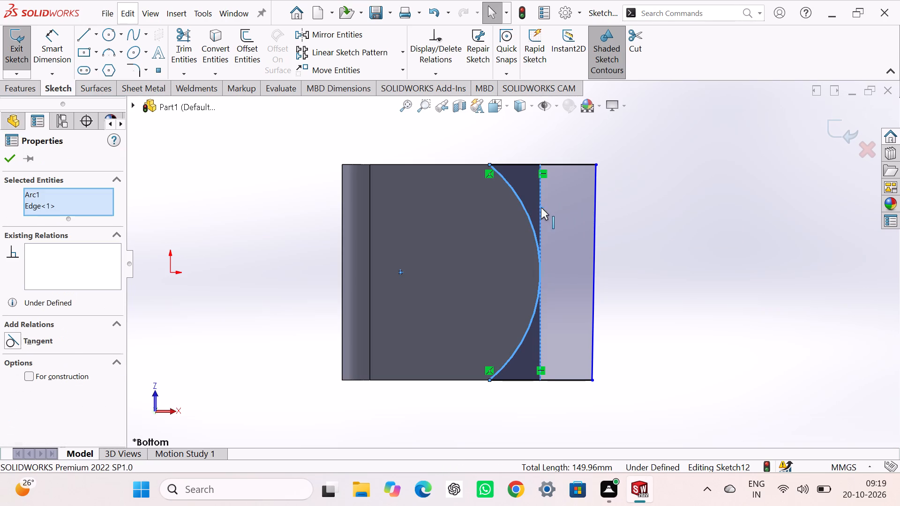
pyautogui.click(20, 337)
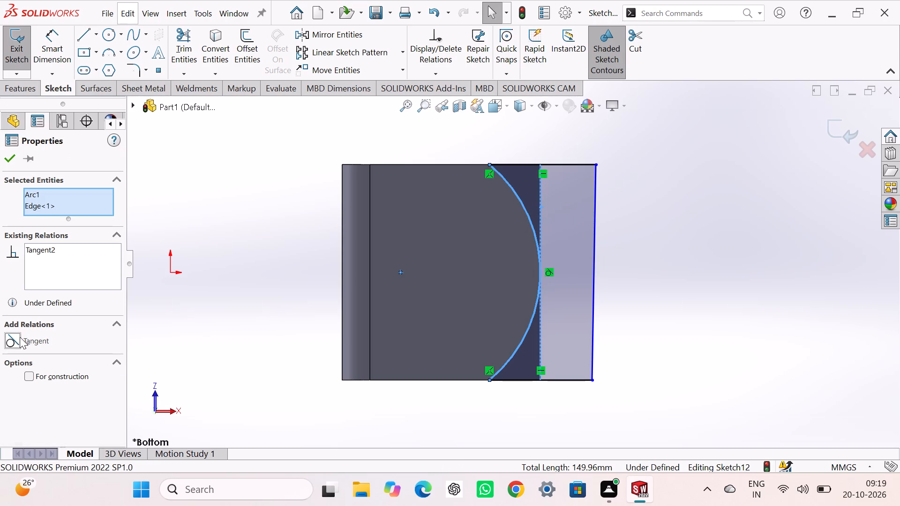
pyautogui.click(778, 283)
# Dimension the arc with a 35 mm radius and exit the sketch.
pyautogui.moveTo(684, 326); pyautogui.dragTo(726, 82, button='right')
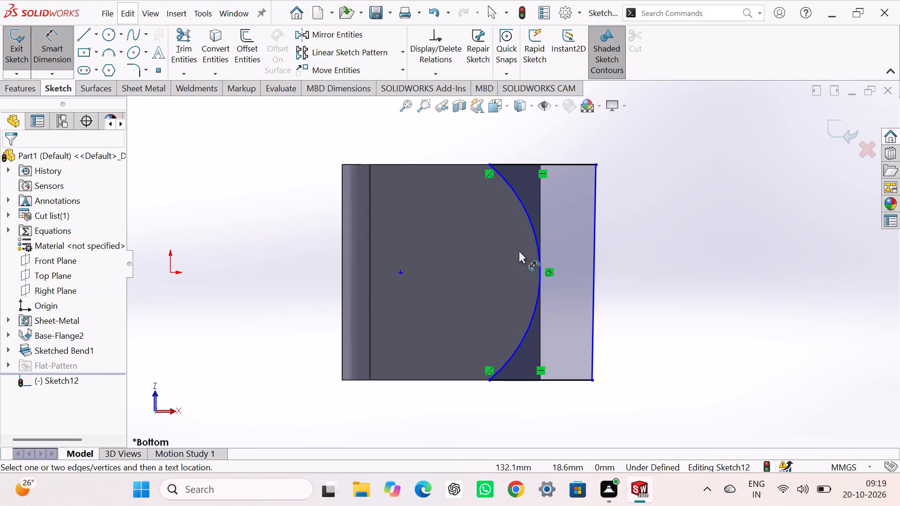
pyautogui.click(540, 250)
pyautogui.click(625, 190)
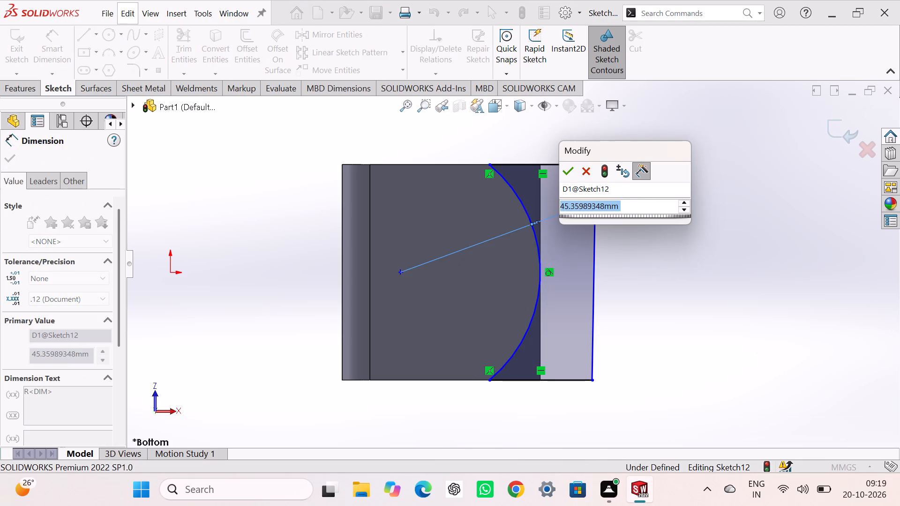
pyautogui.press('3')
pyautogui.press('5')
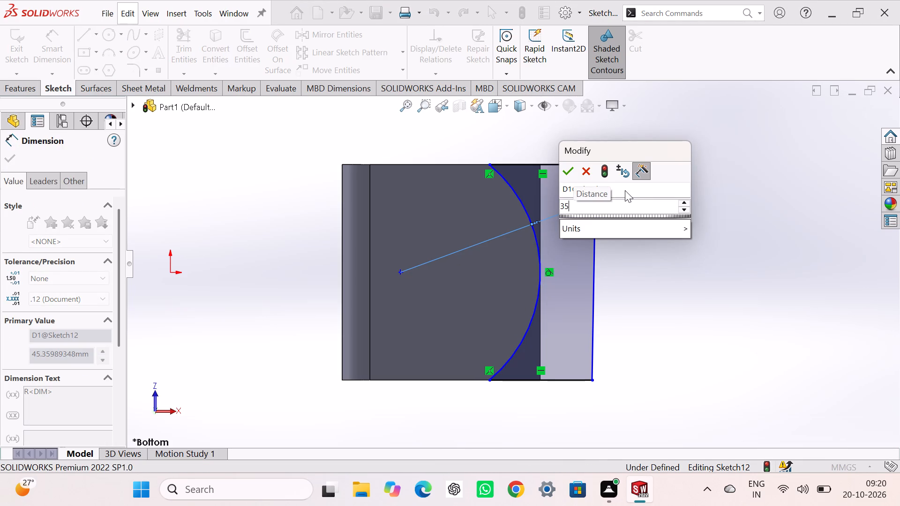
pyautogui.press('Return')
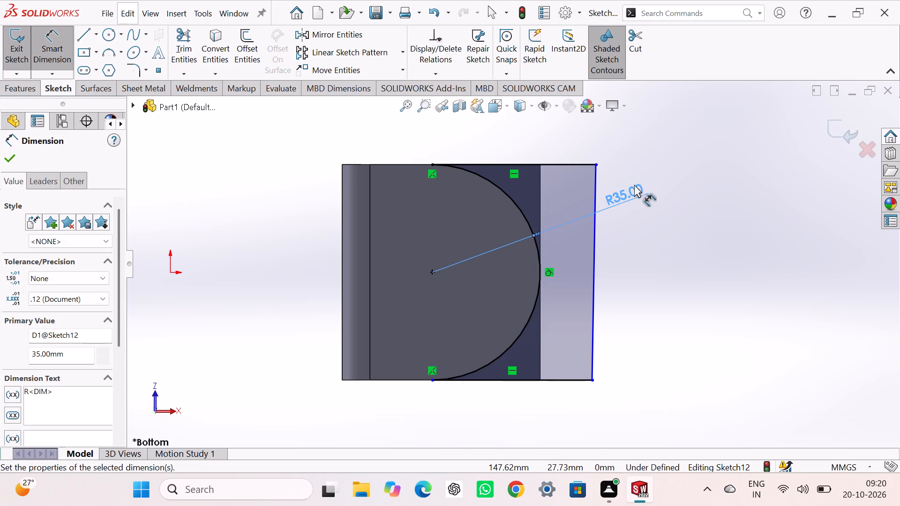
pyautogui.click(721, 200)
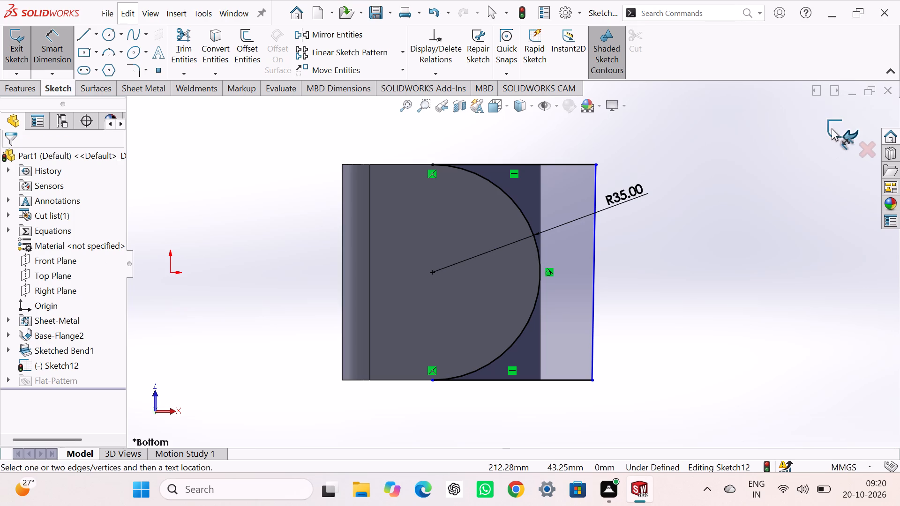
pyautogui.click(832, 128)
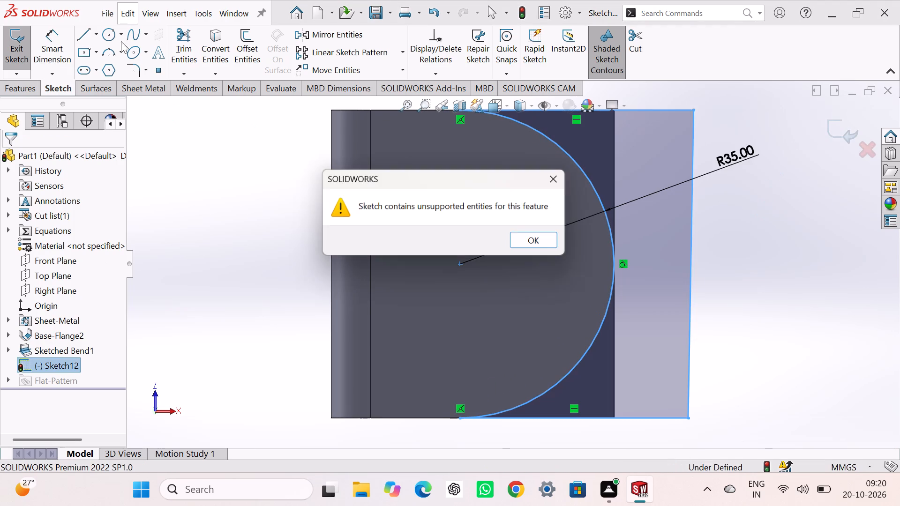
pyautogui.click(538, 240)
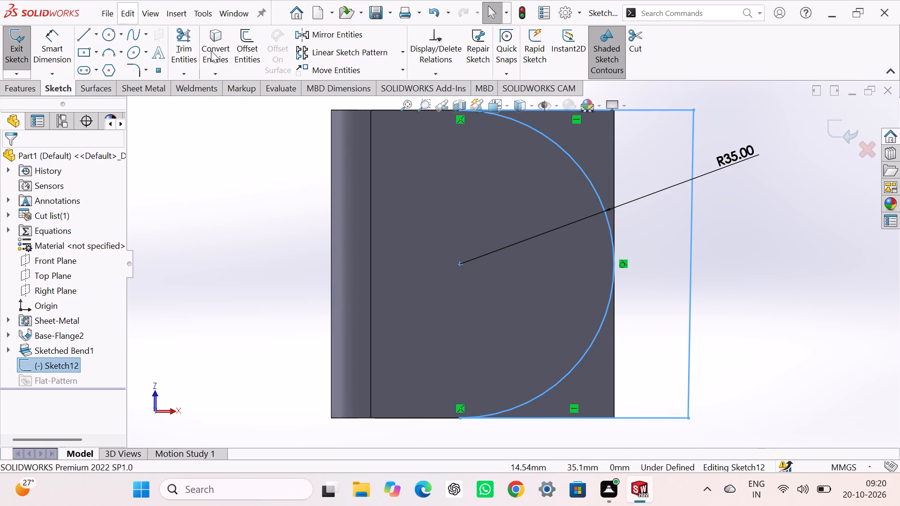
pyautogui.click(13, 51)
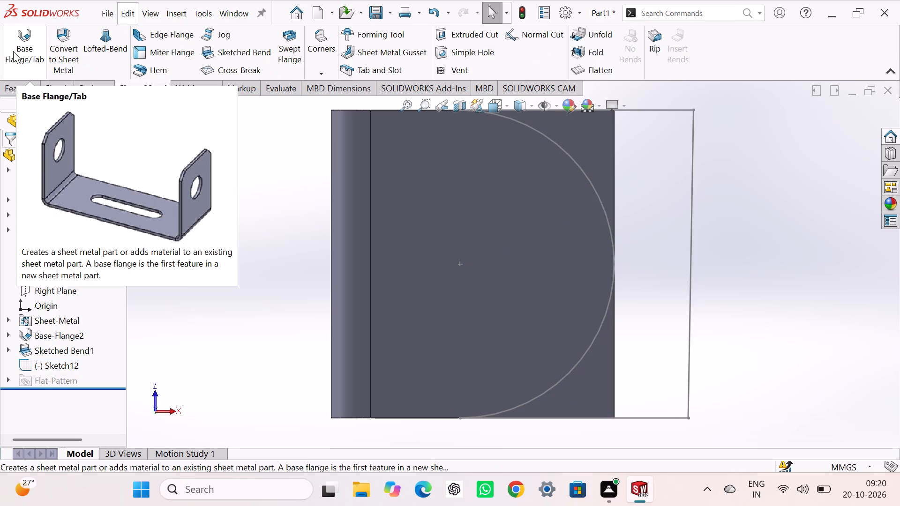
# Cut the closed profile out of the short leg with a 10 mm blind Extruded Cut to round its end.
pyautogui.click(487, 37)
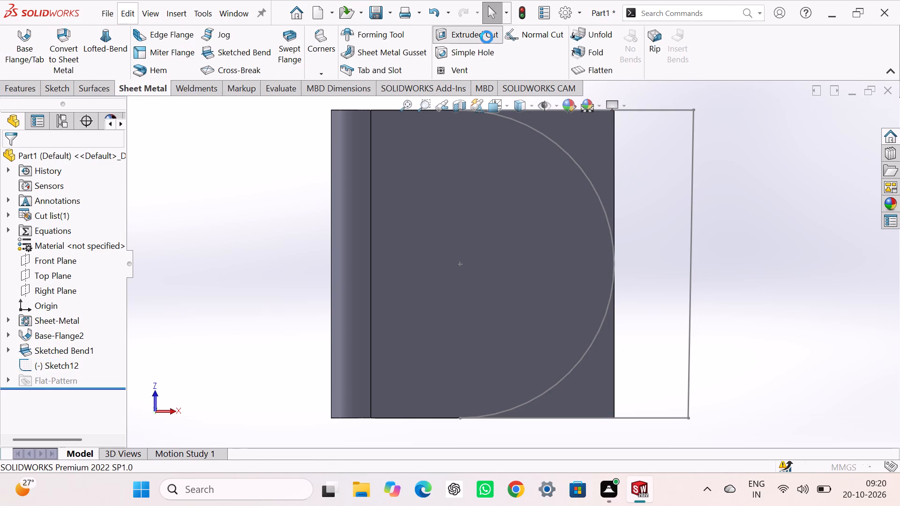
pyautogui.click(602, 204)
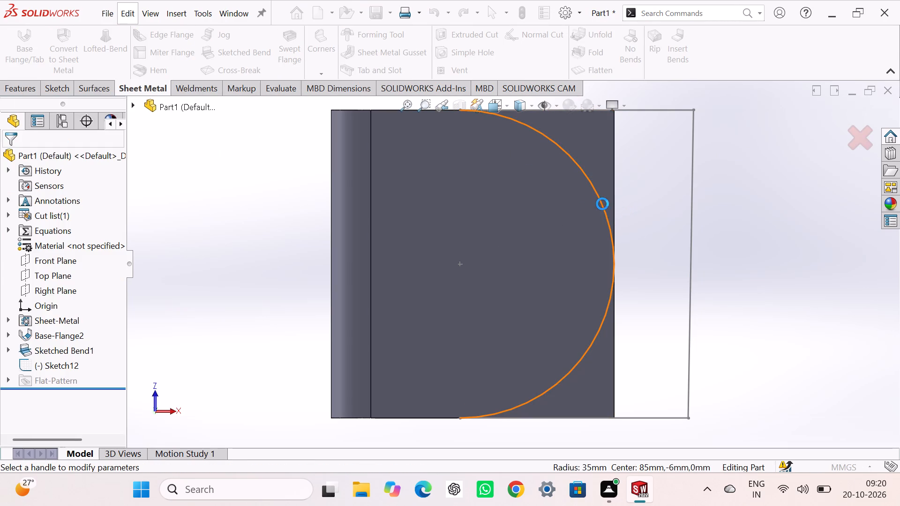
pyautogui.moveTo(710, 248); pyautogui.dragTo(678, 240, button='middle')
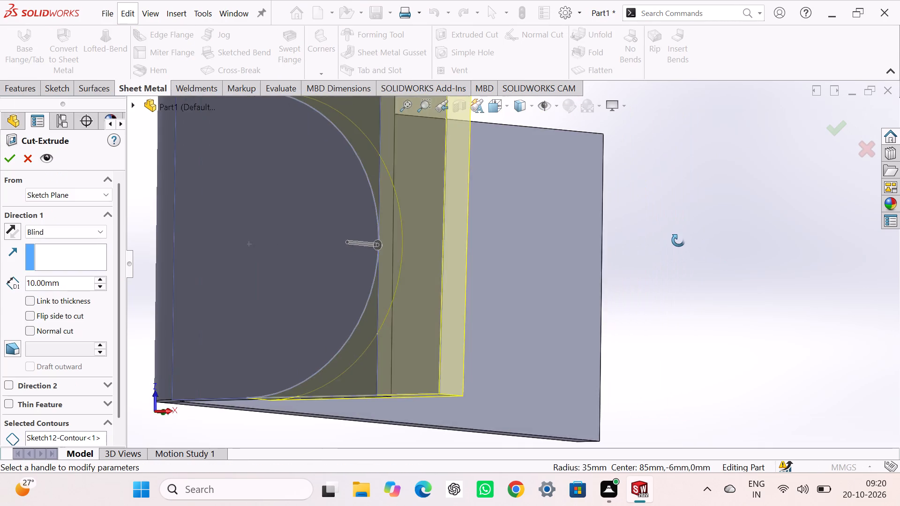
pyautogui.moveTo(678, 240); pyautogui.dragTo(620, 236, button='middle')
pyautogui.scroll(4, 525, 246)
pyautogui.moveTo(480, 253); pyautogui.dragTo(478, 253, button='middle')
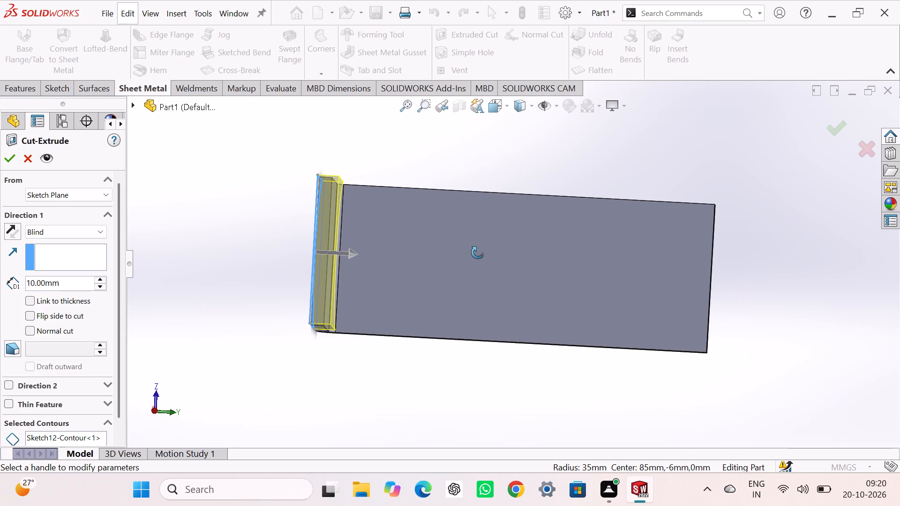
pyautogui.moveTo(478, 253); pyautogui.dragTo(446, 201, button='middle')
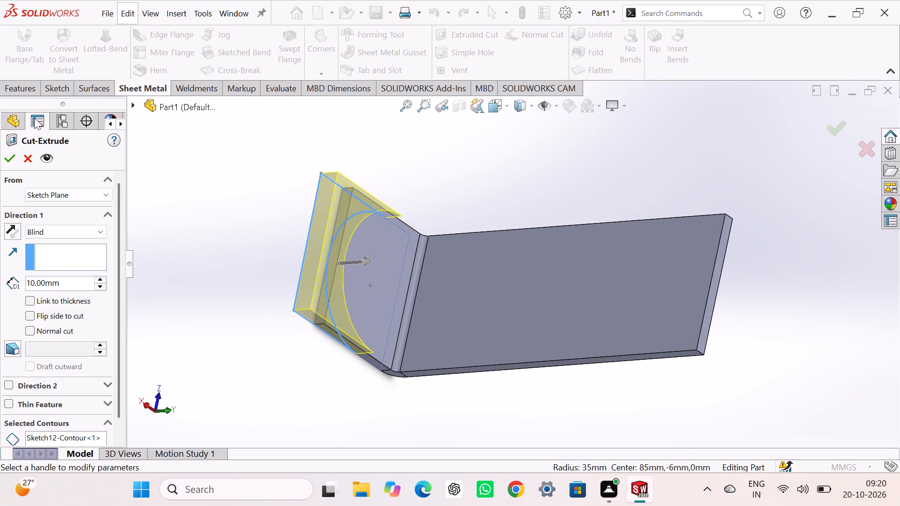
pyautogui.click(9, 157)
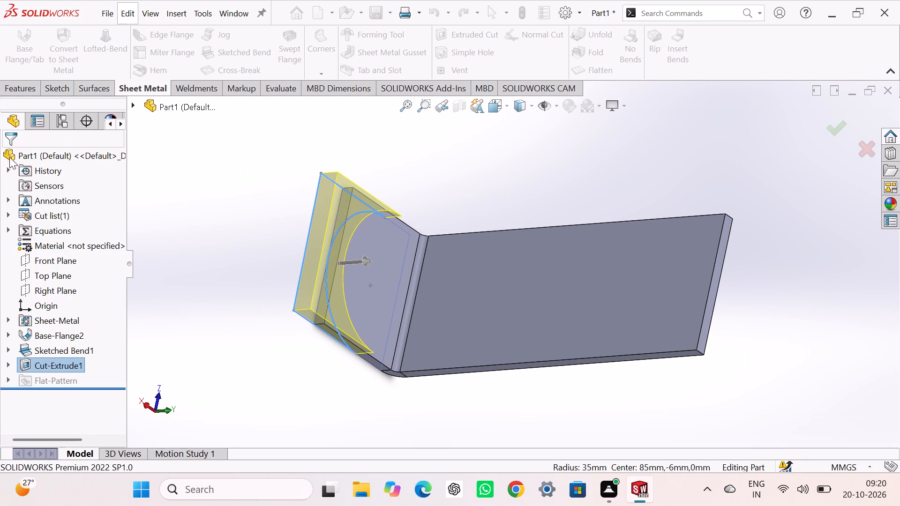
pyautogui.click(140, 205)
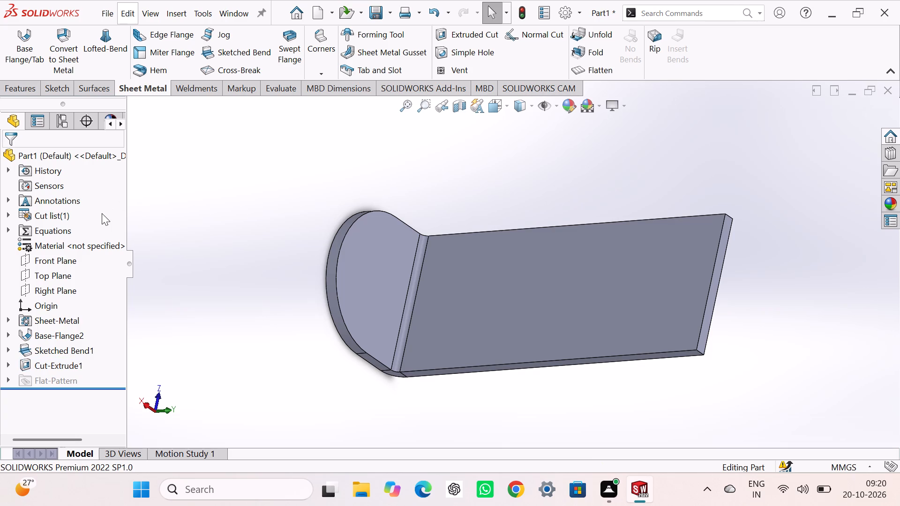
# Start a sketch on the underside face of the rounded short leg.
pyautogui.moveTo(272, 282); pyautogui.dragTo(322, 285, button='middle')
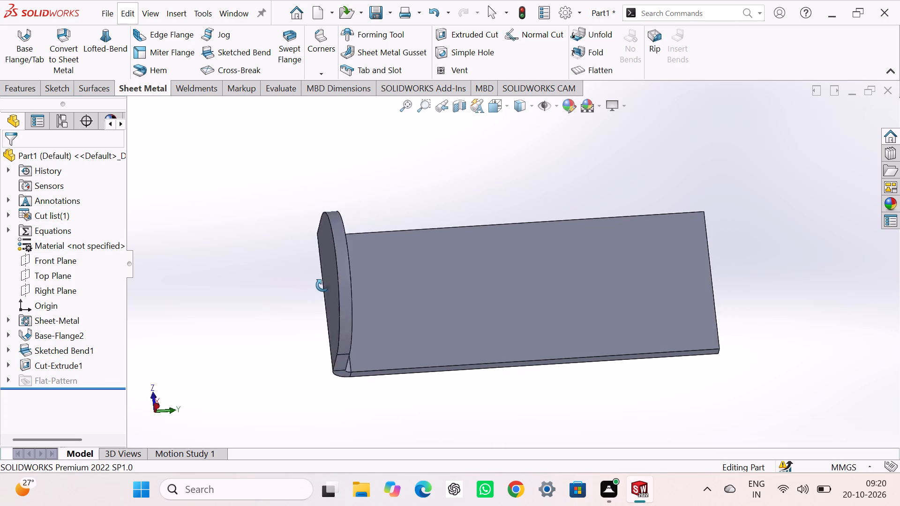
pyautogui.moveTo(322, 285); pyautogui.dragTo(355, 291, button='middle')
pyautogui.click(377, 279)
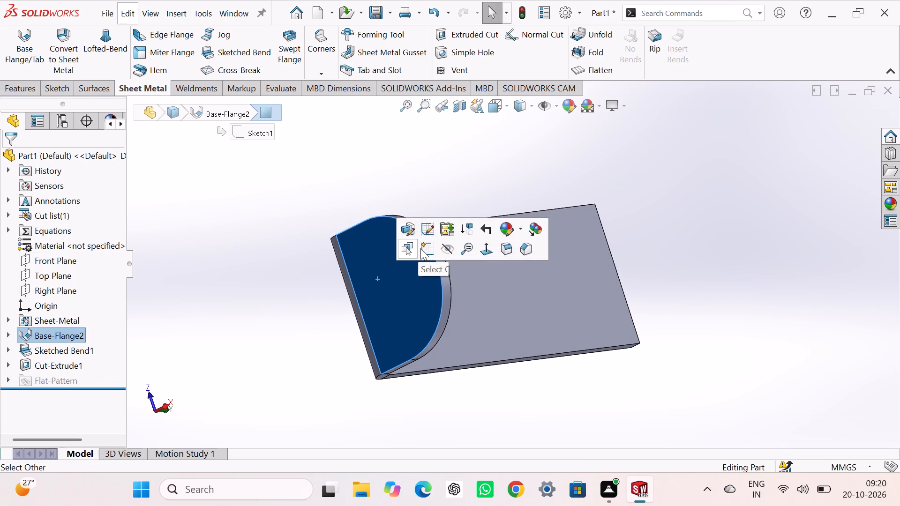
pyautogui.click(420, 248)
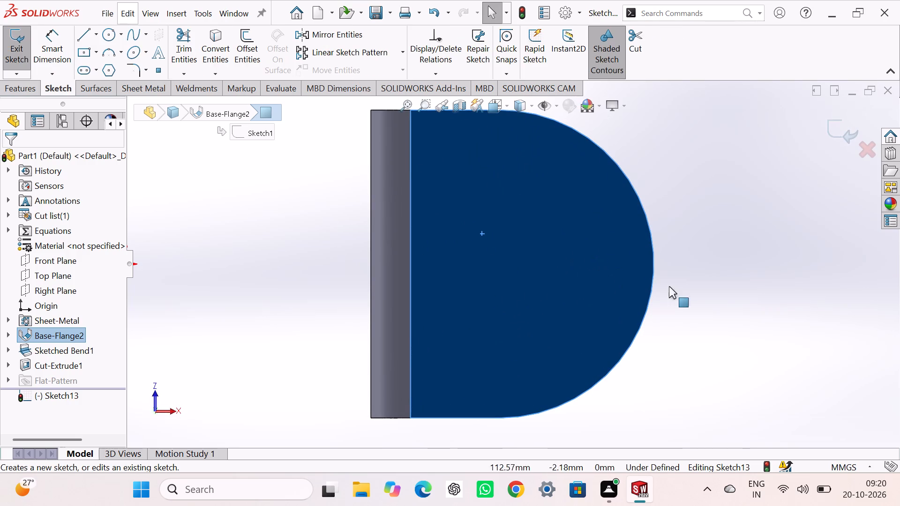
pyautogui.click(740, 282)
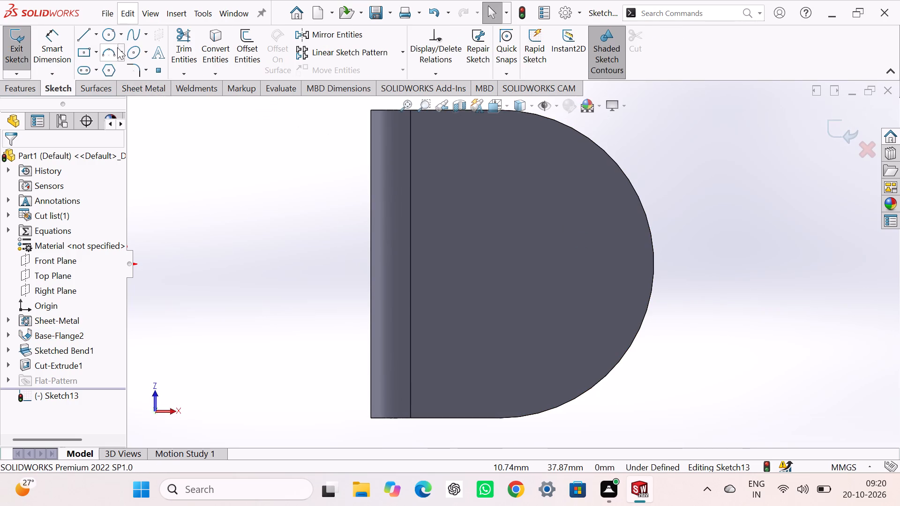
# Sketch two concentric circles near the rounded end's arc centre, about 14.3 mm and 6.9 mm in radius.
pyautogui.click(109, 38)
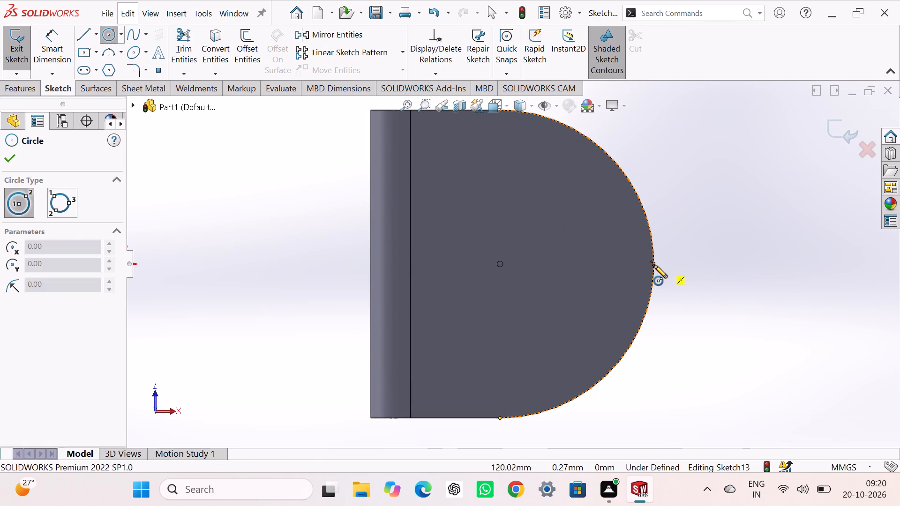
pyautogui.click(495, 263)
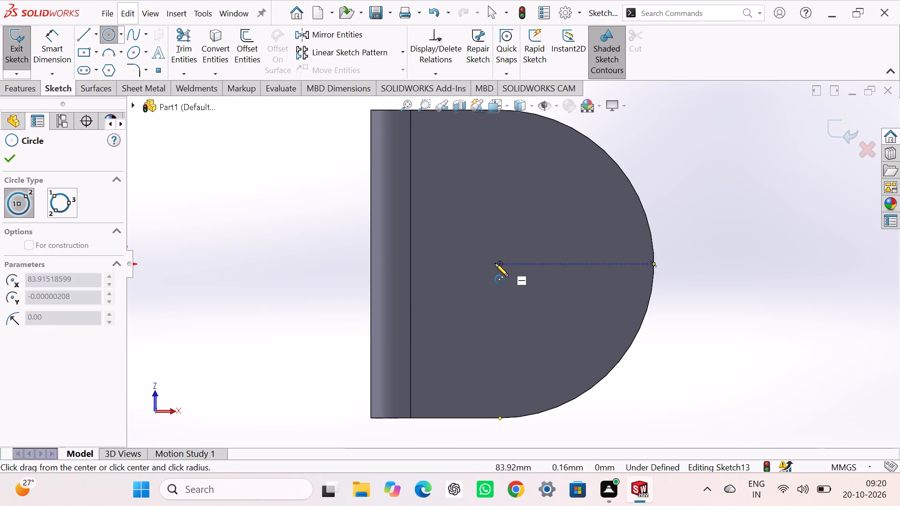
pyautogui.click(525, 320)
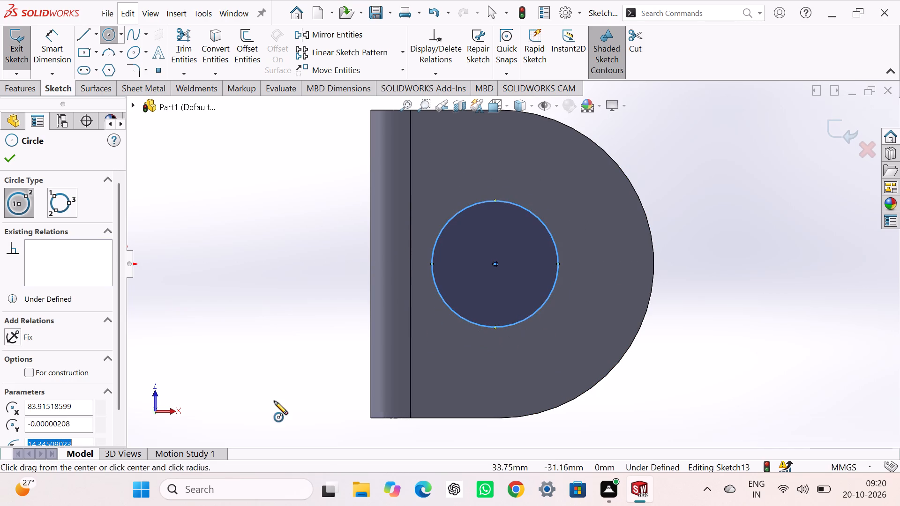
pyautogui.click(495, 265)
pyautogui.click(506, 292)
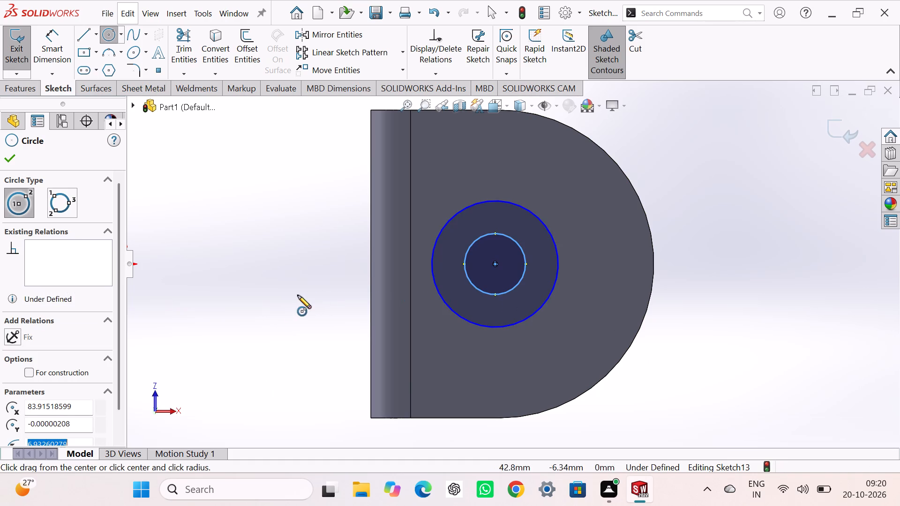
# Dimension the inner circle with a 25 mm diameter.
pyautogui.moveTo(286, 297); pyautogui.dragTo(309, 166, button='right')
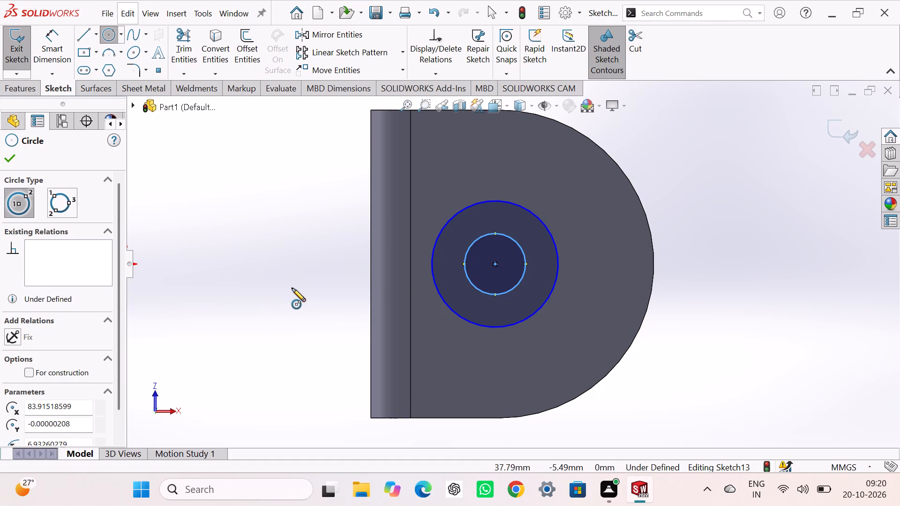
pyautogui.moveTo(292, 287); pyautogui.dragTo(306, 154, button='right')
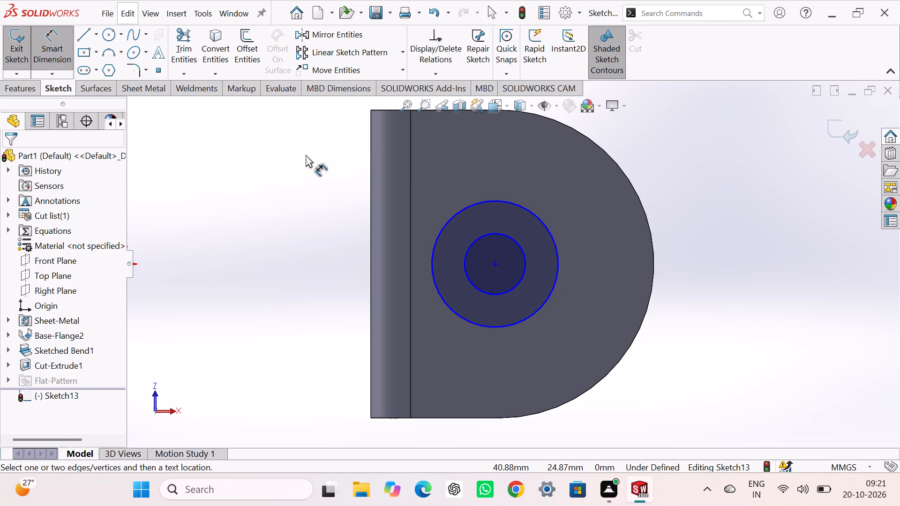
pyautogui.click(511, 240)
pyautogui.click(285, 205)
pyautogui.doubleClick(286, 201)
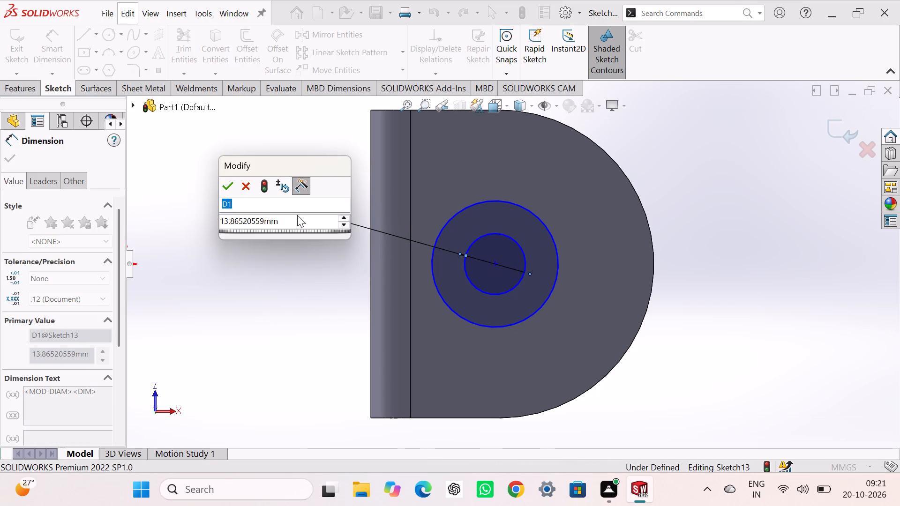
pyautogui.click(297, 215)
pyautogui.click(297, 215)
pyautogui.doubleClick(291, 220)
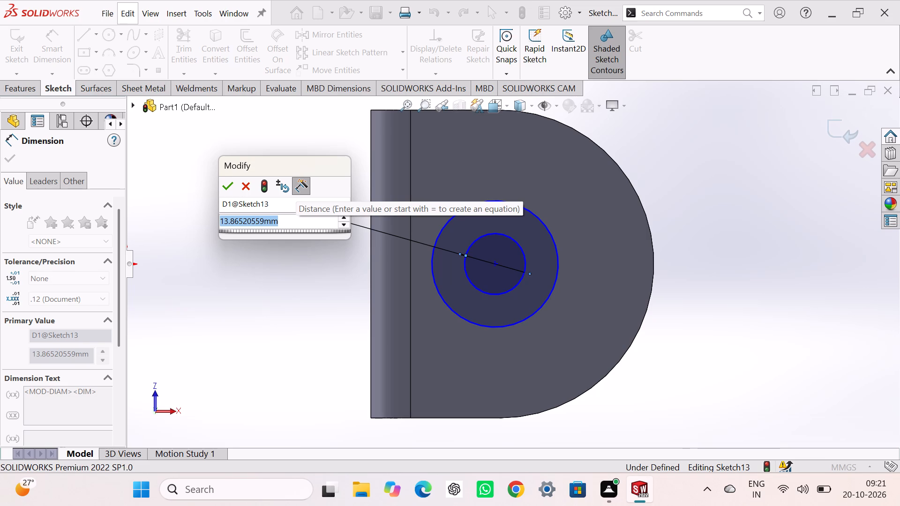
pyautogui.write('25')
pyautogui.press('Return')
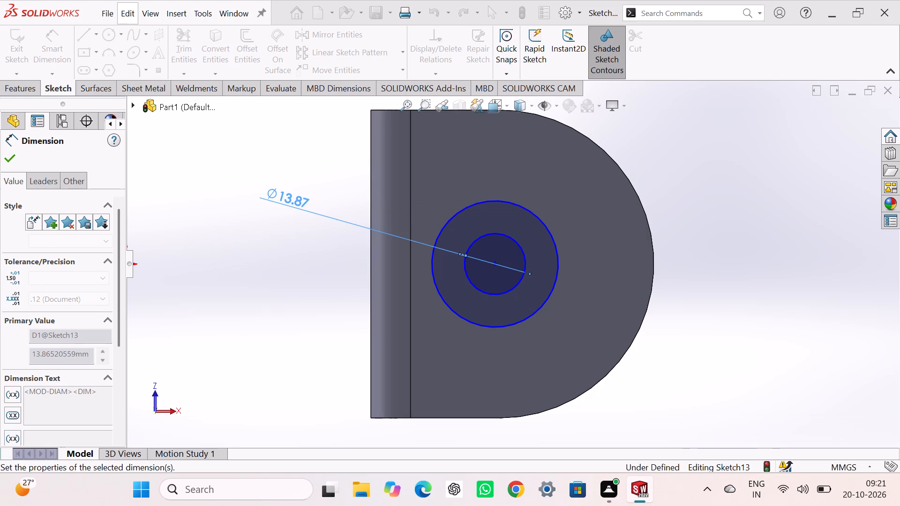
# Dimension the outer circle with a 40 mm diameter and finish dimensioning.
pyautogui.click(430, 263)
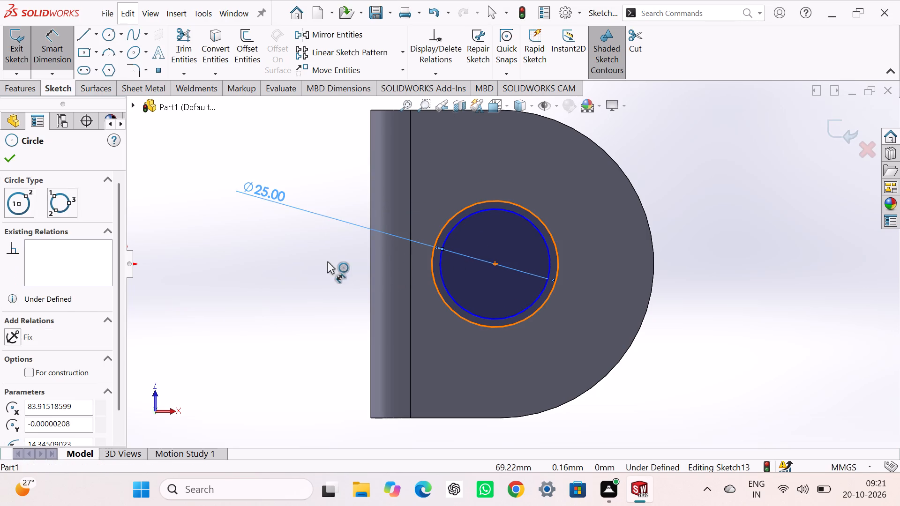
pyautogui.click(299, 261)
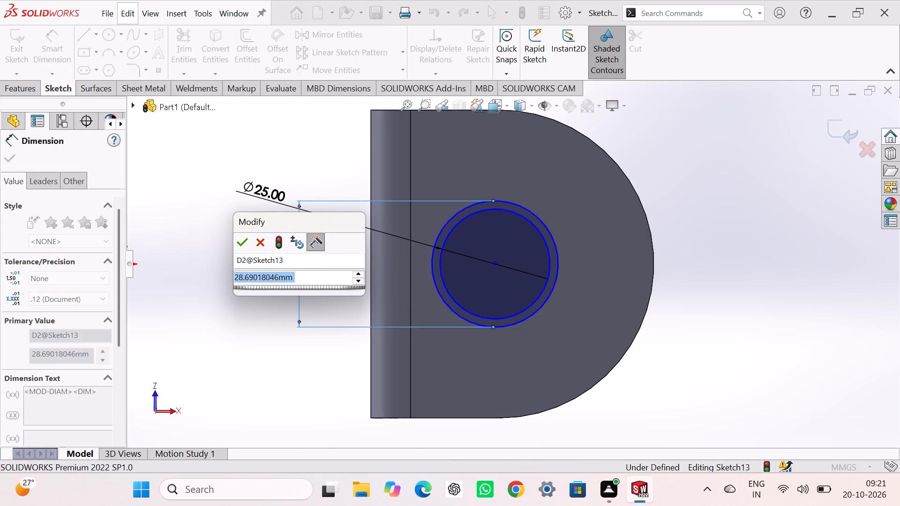
pyautogui.write('40')
pyautogui.press('Return')
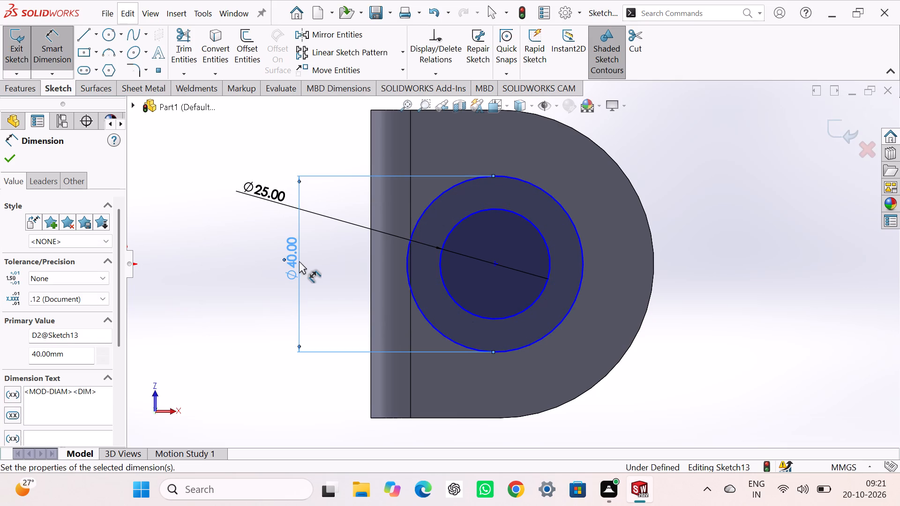
pyautogui.press('Escape')
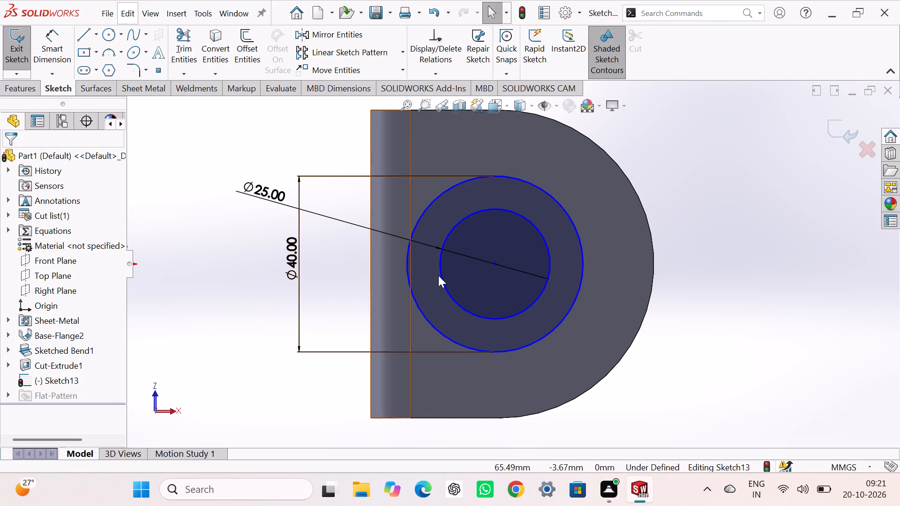
# Convert the 40 mm outer circle to construction geometry.
pyautogui.rightClick(415, 305)
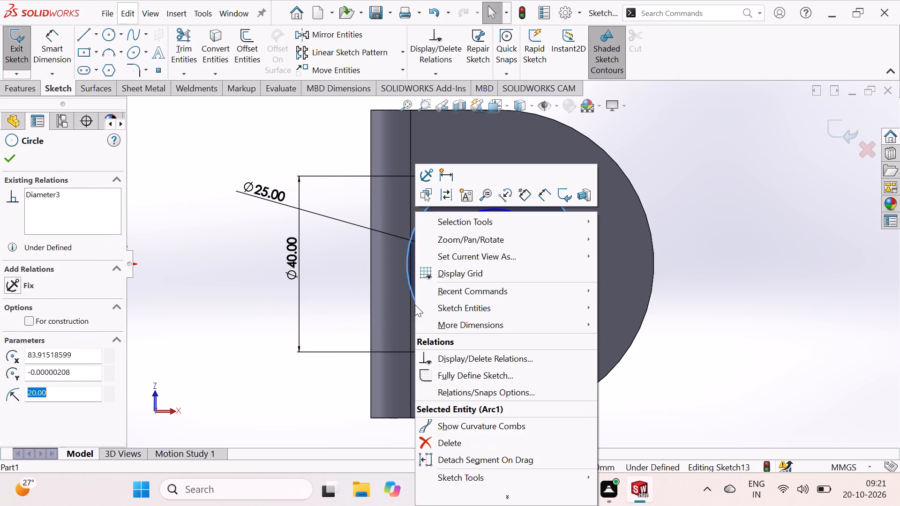
pyautogui.click(445, 194)
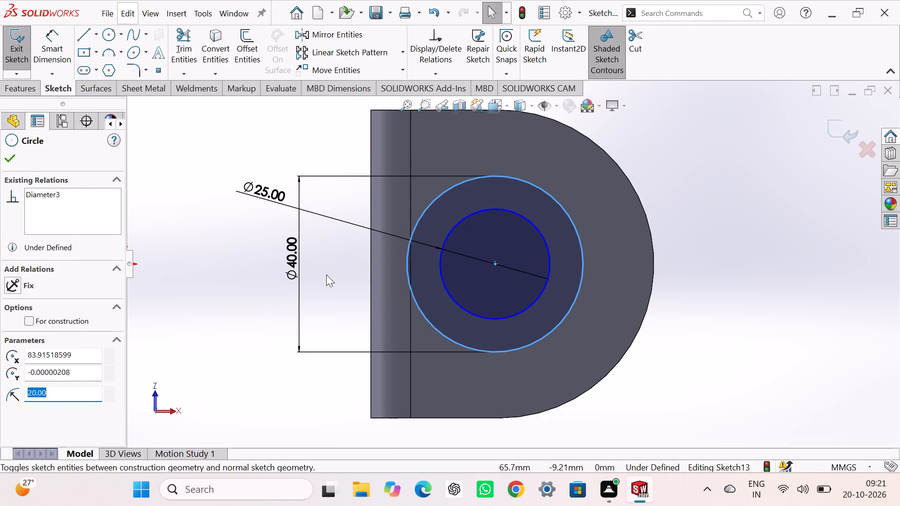
pyautogui.click(299, 282)
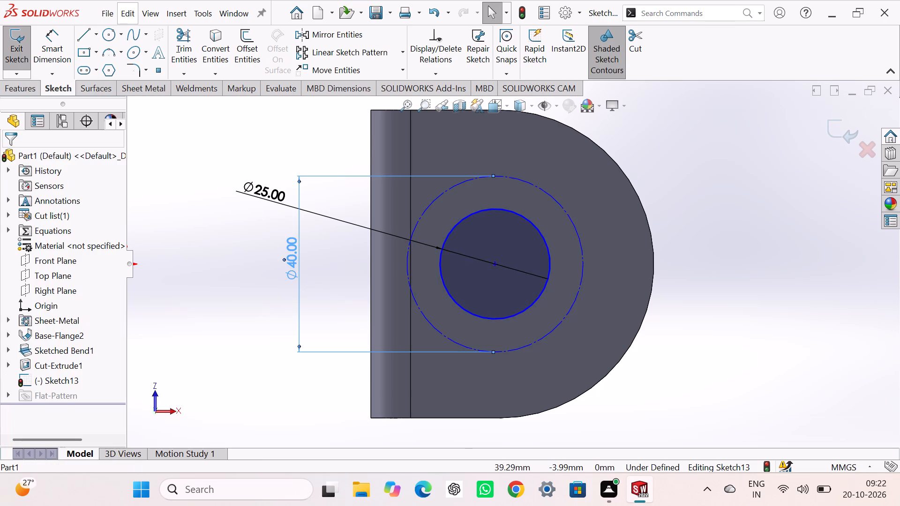
pyautogui.click(173, 242)
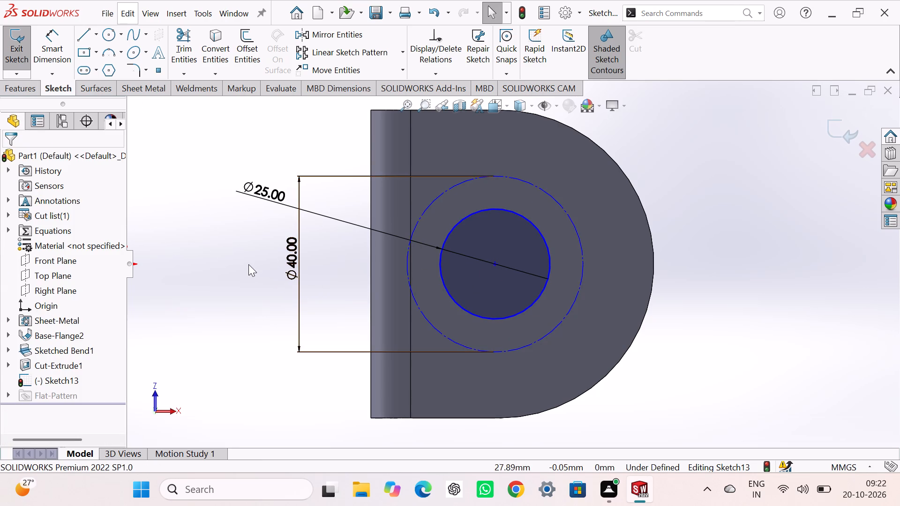
# Add a horizontal relation between the sketch origin and the shared centre of the circles.
pyautogui.scroll(-1, 248, 264)
pyautogui.scroll(2, 248, 264)
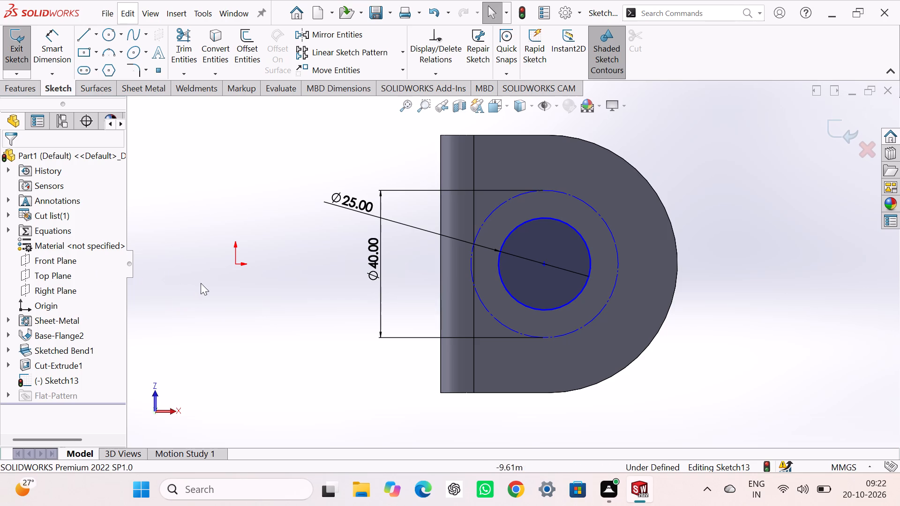
pyautogui.click(235, 266)
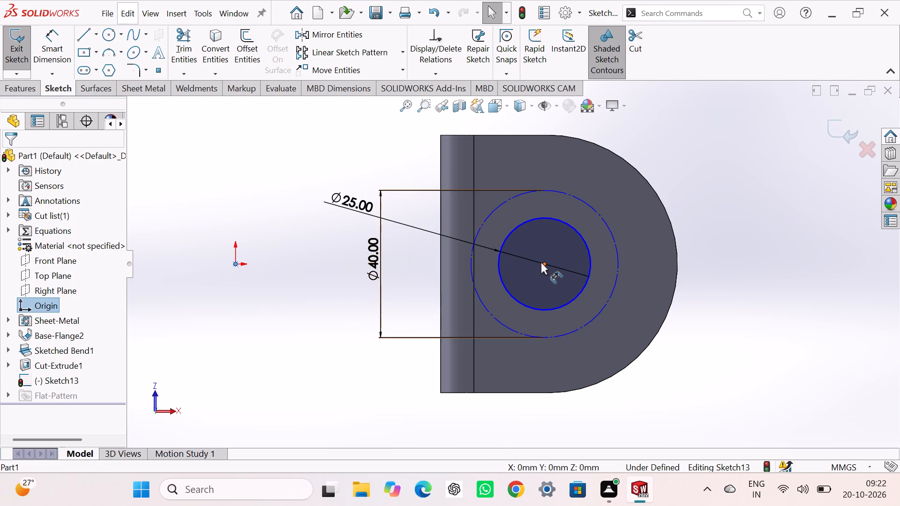
pyautogui.keyDown('ctrl'); pyautogui.click(544, 265); pyautogui.keyUp('ctrl')
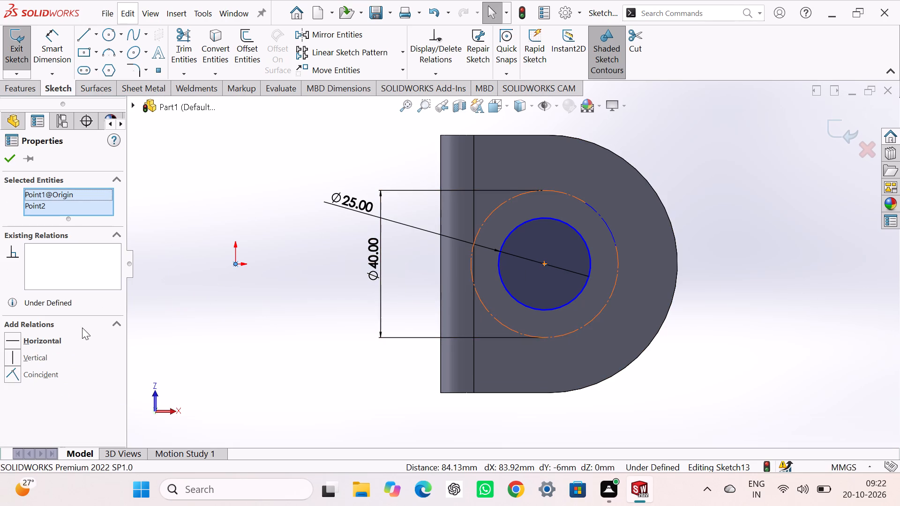
pyautogui.click(44, 337)
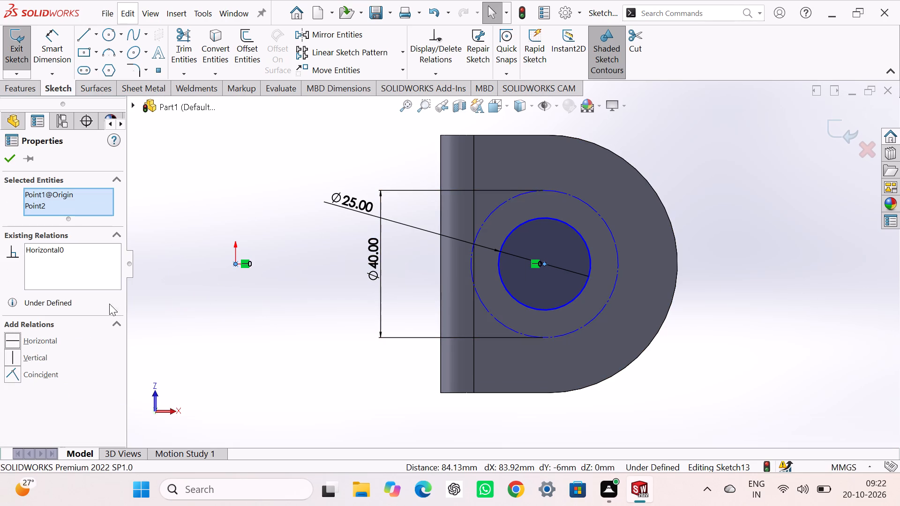
pyautogui.click(224, 198)
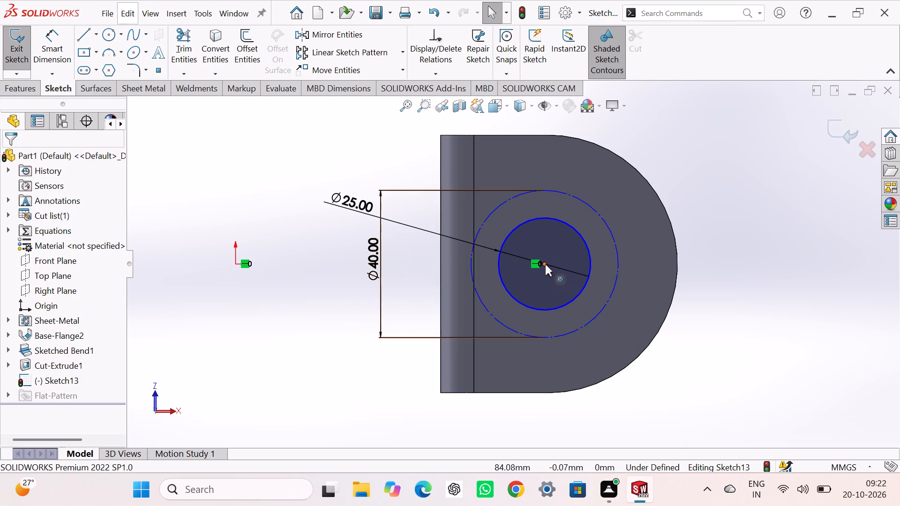
# Move the concentric circles horizontally by their centre, off the leg toward the origin, to an X position of about 35 mm.
pyautogui.moveTo(545, 263); pyautogui.dragTo(601, 261)
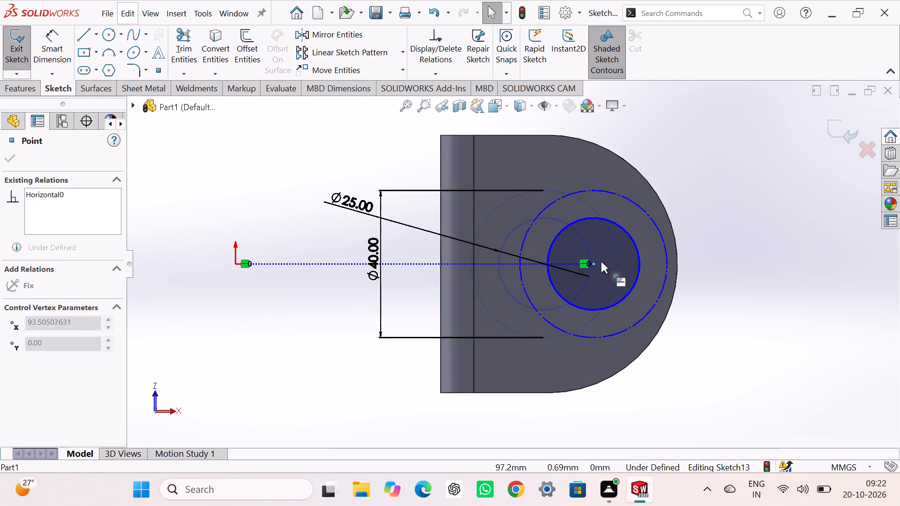
pyautogui.moveTo(601, 261); pyautogui.dragTo(680, 263)
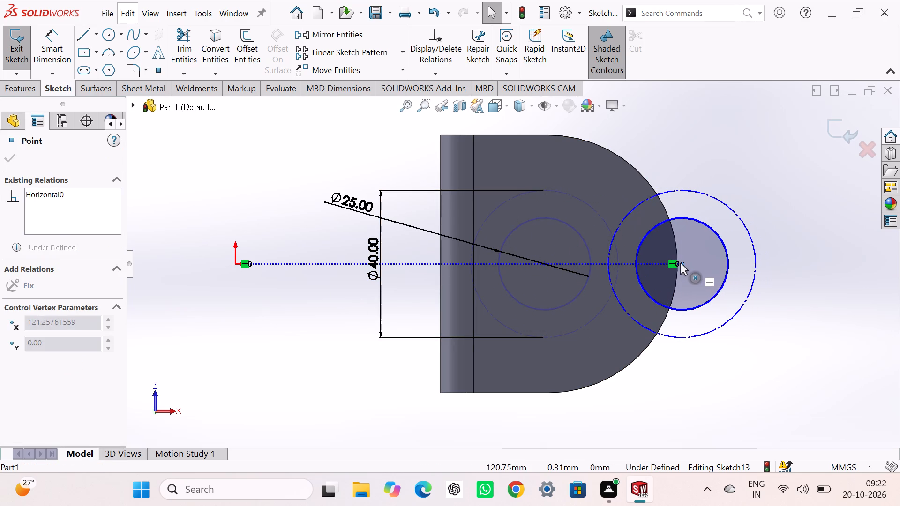
pyautogui.moveTo(680, 263); pyautogui.dragTo(544, 268)
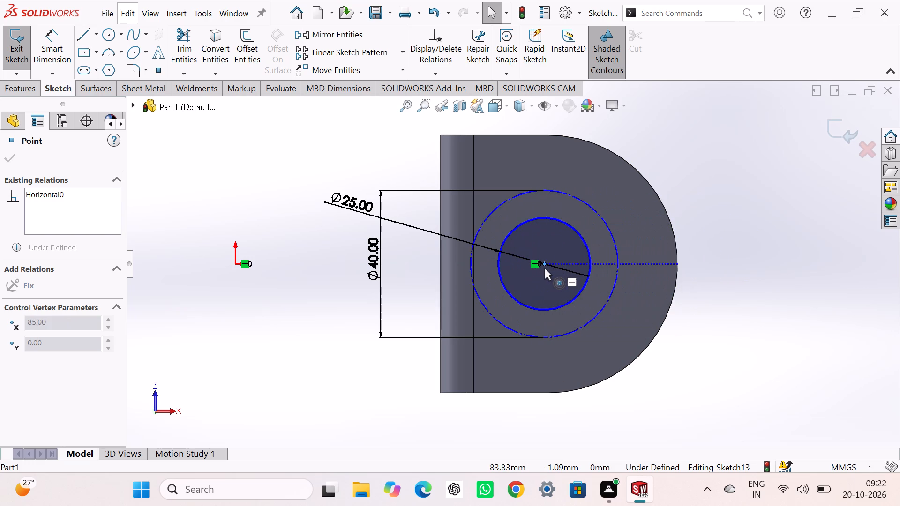
pyautogui.moveTo(544, 268); pyautogui.dragTo(545, 266)
pyautogui.moveTo(545, 266); pyautogui.dragTo(585, 266)
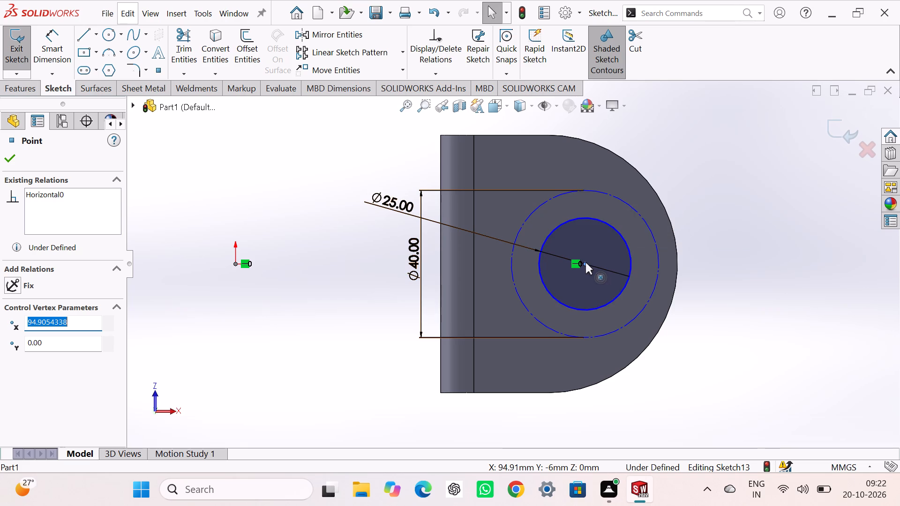
pyautogui.moveTo(585, 262); pyautogui.dragTo(514, 263)
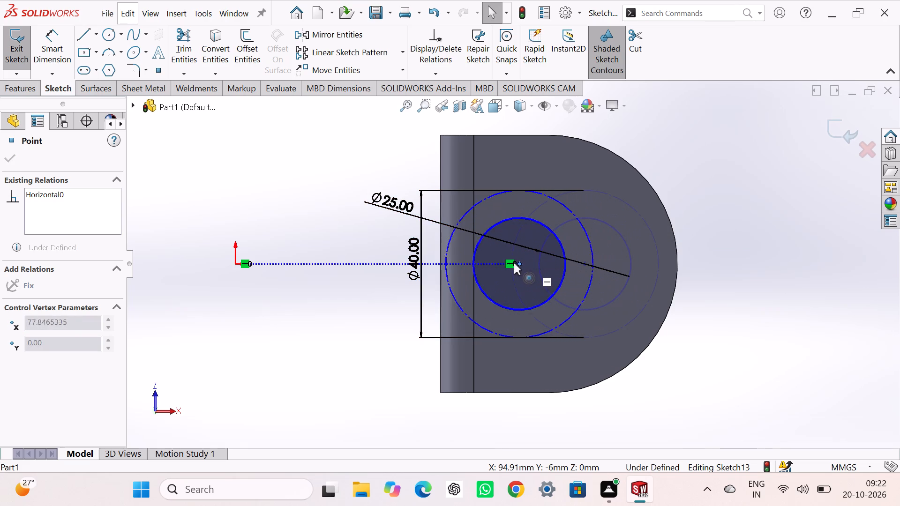
pyautogui.moveTo(514, 263); pyautogui.dragTo(575, 244)
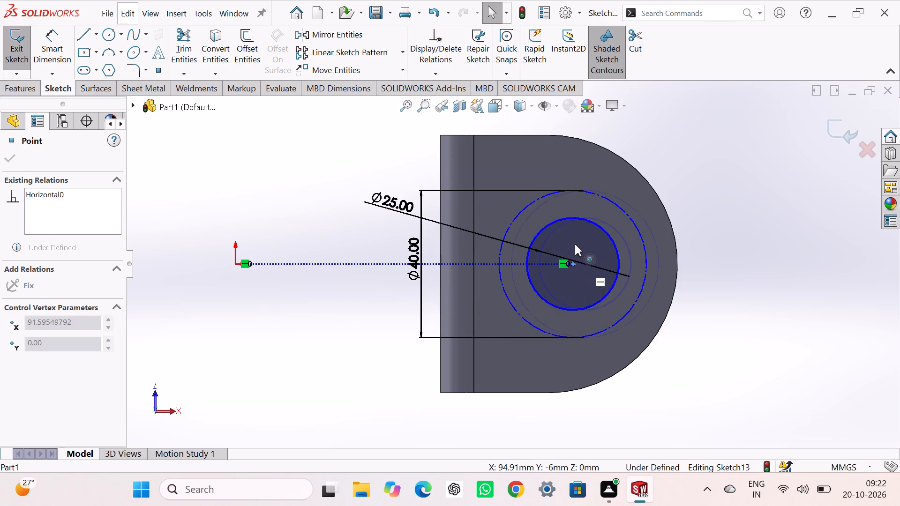
pyautogui.moveTo(575, 244); pyautogui.dragTo(461, 254)
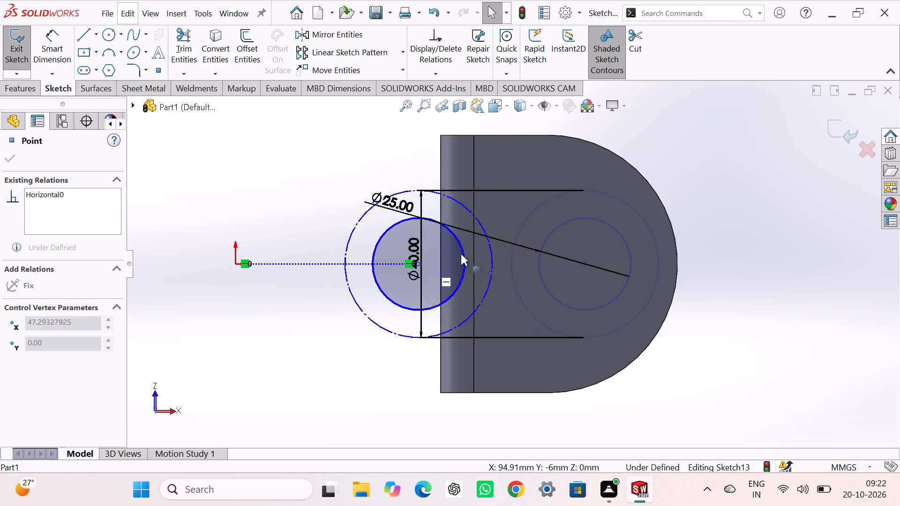
pyautogui.moveTo(461, 254); pyautogui.dragTo(585, 253)
pyautogui.moveTo(585, 264); pyautogui.dragTo(571, 262)
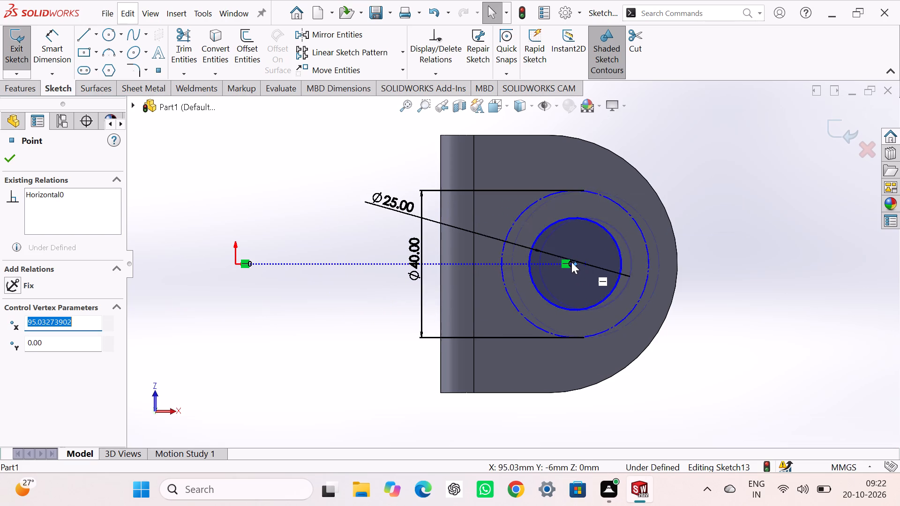
pyautogui.moveTo(571, 262); pyautogui.dragTo(600, 241)
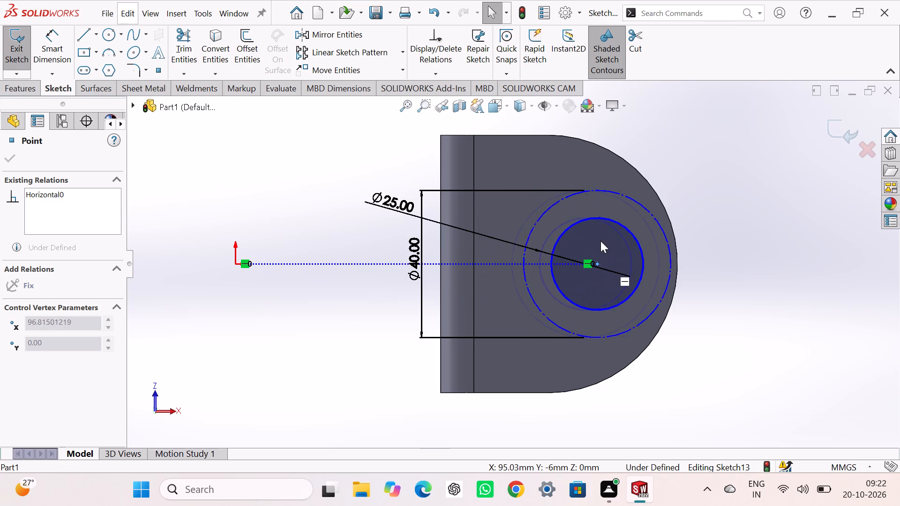
pyautogui.moveTo(600, 241); pyautogui.dragTo(460, 280)
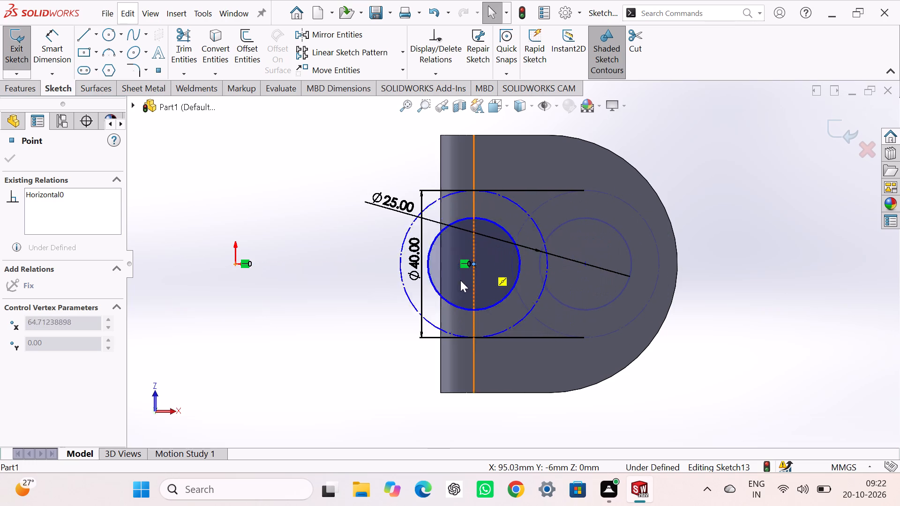
pyautogui.moveTo(460, 280); pyautogui.dragTo(364, 297)
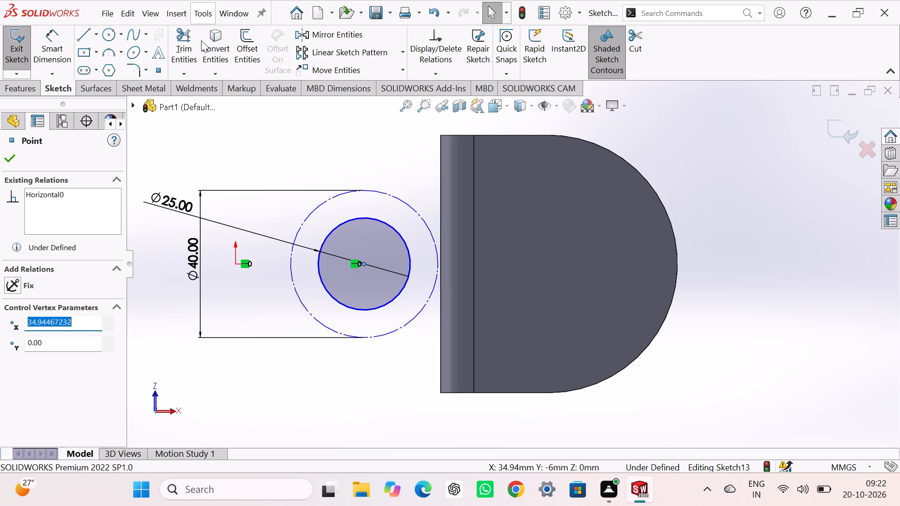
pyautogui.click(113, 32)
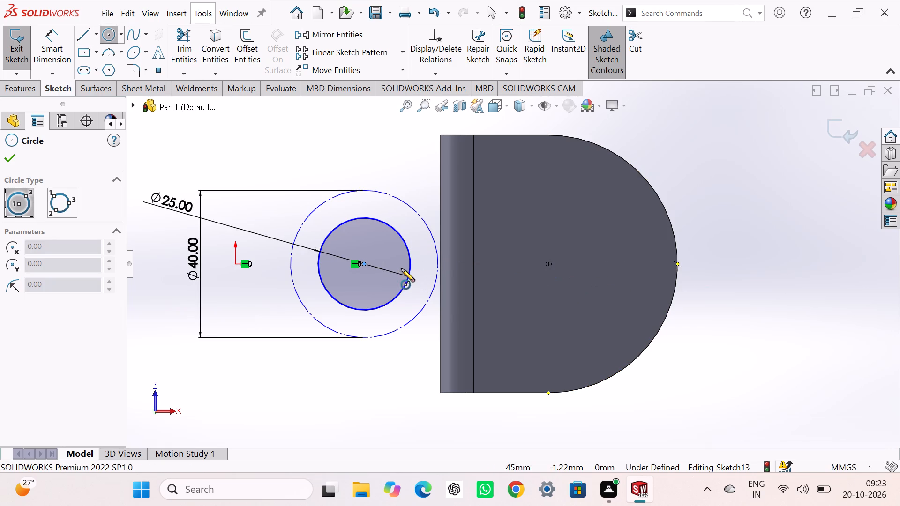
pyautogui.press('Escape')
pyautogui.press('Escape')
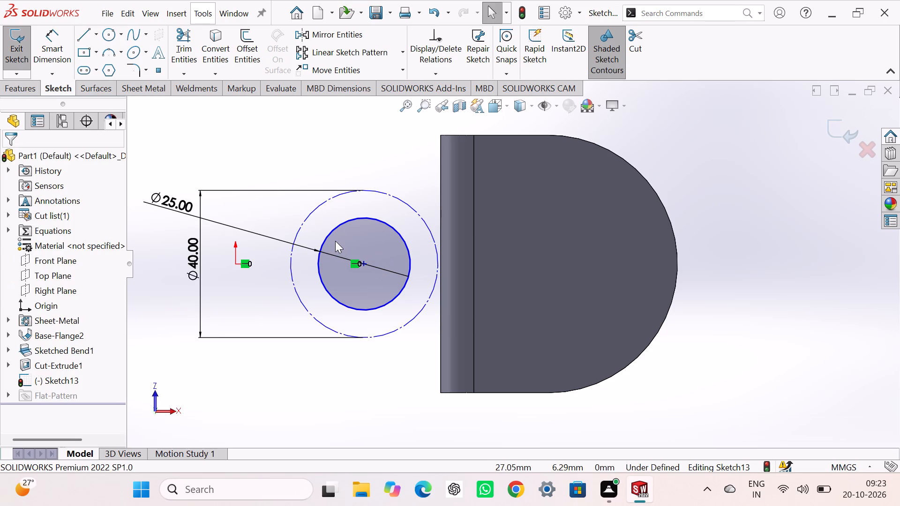
# Move the concentric circles by their shared centre onto the centre point of the leg's rounded end.
pyautogui.moveTo(363, 264); pyautogui.dragTo(388, 268)
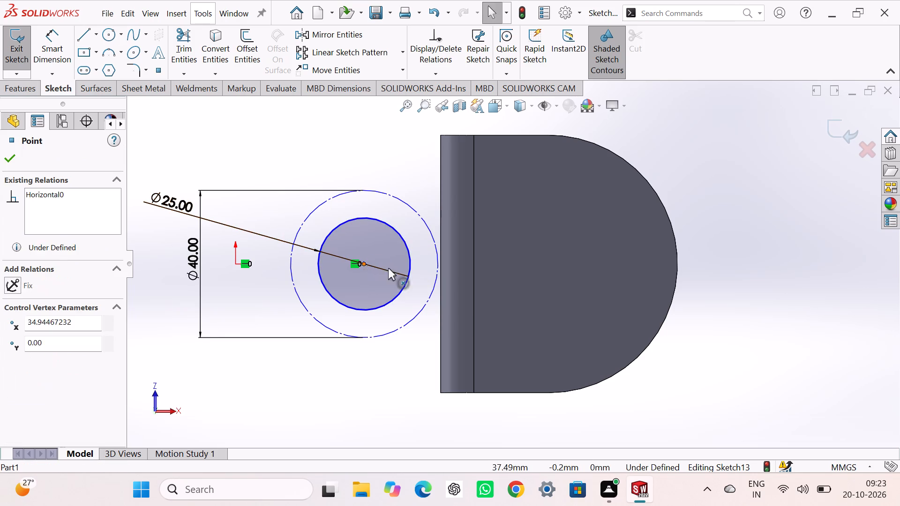
pyautogui.moveTo(388, 268); pyautogui.dragTo(663, 267)
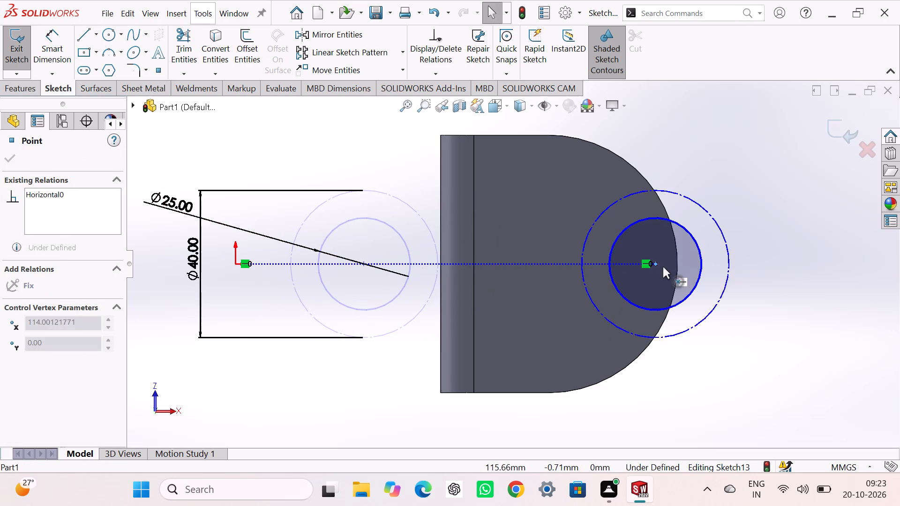
pyautogui.moveTo(663, 267); pyautogui.dragTo(675, 267)
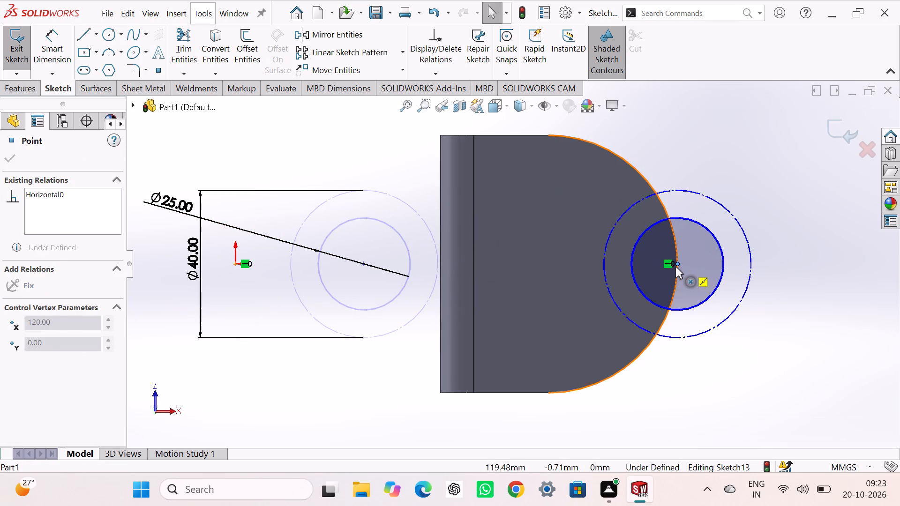
pyautogui.moveTo(675, 267); pyautogui.dragTo(551, 271)
pyautogui.click(773, 298)
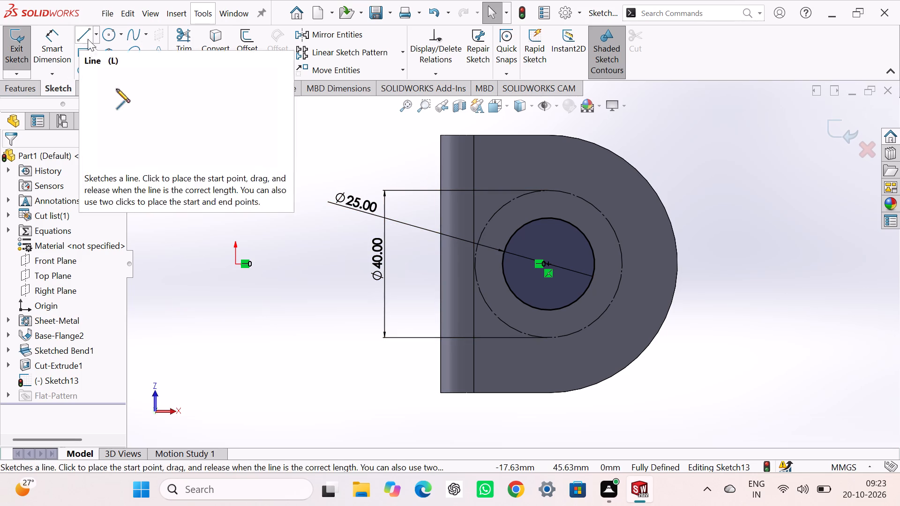
# Sketch a circle centred on the top quadrant point of the 40 mm construction circle and dimension its diameter as 6 mm.
pyautogui.click(107, 36)
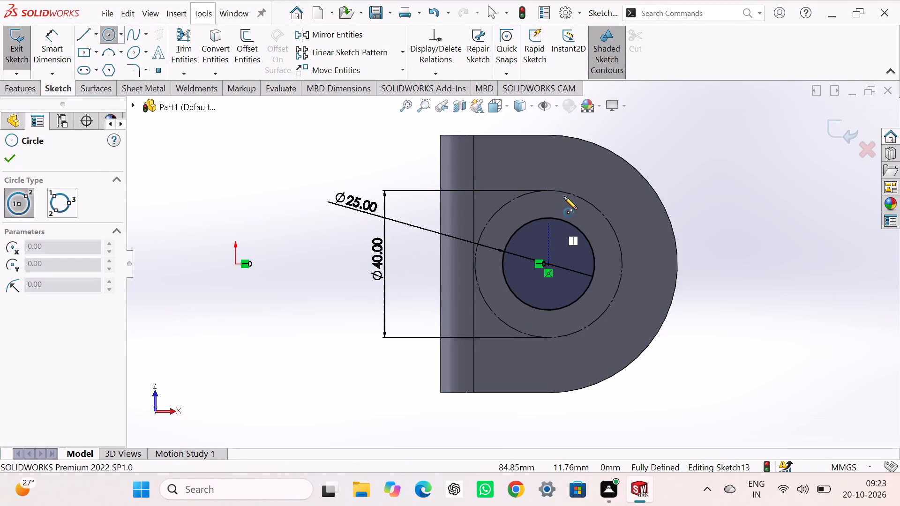
pyautogui.click(548, 189)
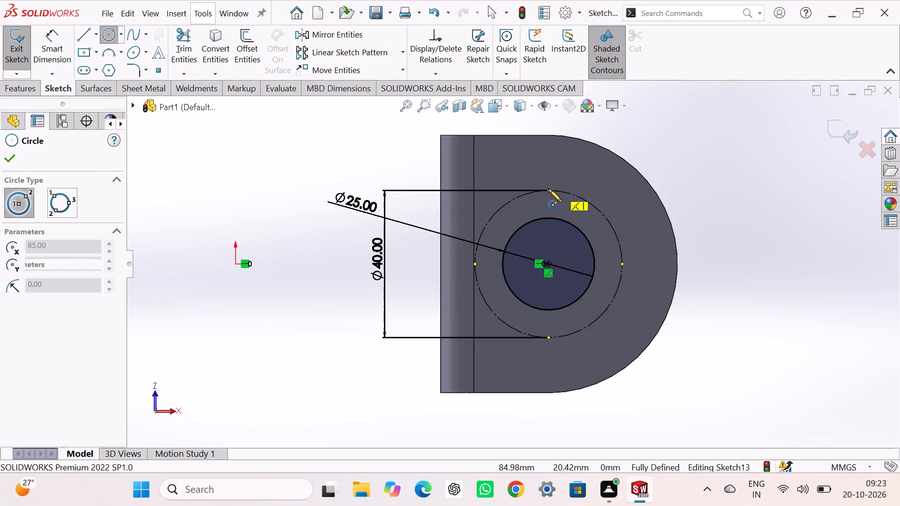
pyautogui.click(553, 199)
pyautogui.moveTo(360, 190); pyautogui.dragTo(366, 124, button='right')
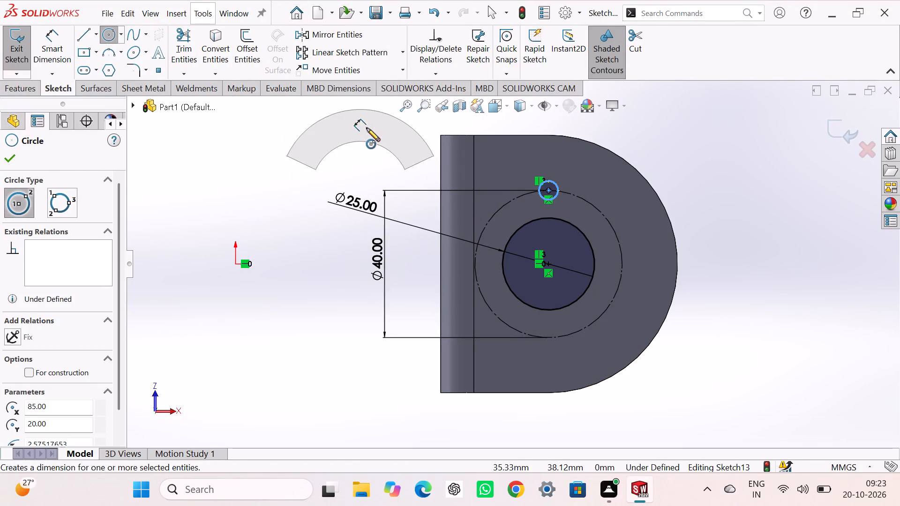
pyautogui.click(555, 184)
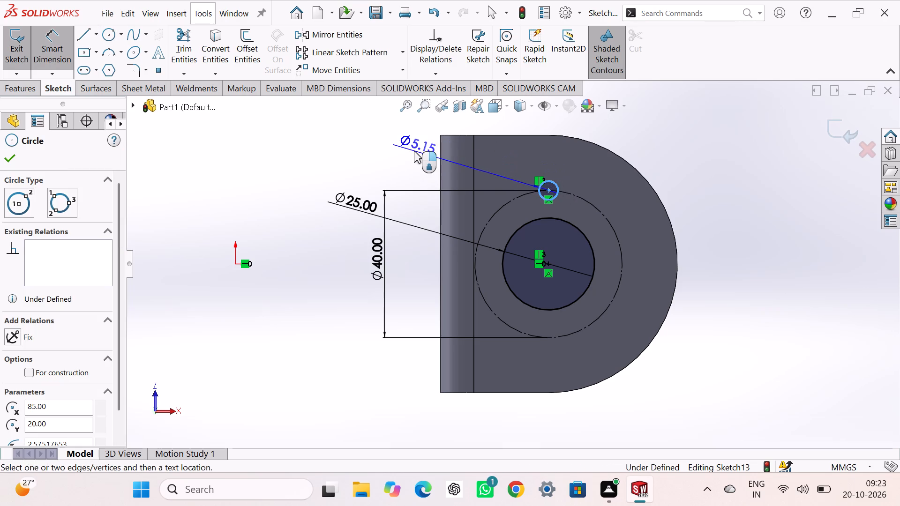
pyautogui.click(414, 151)
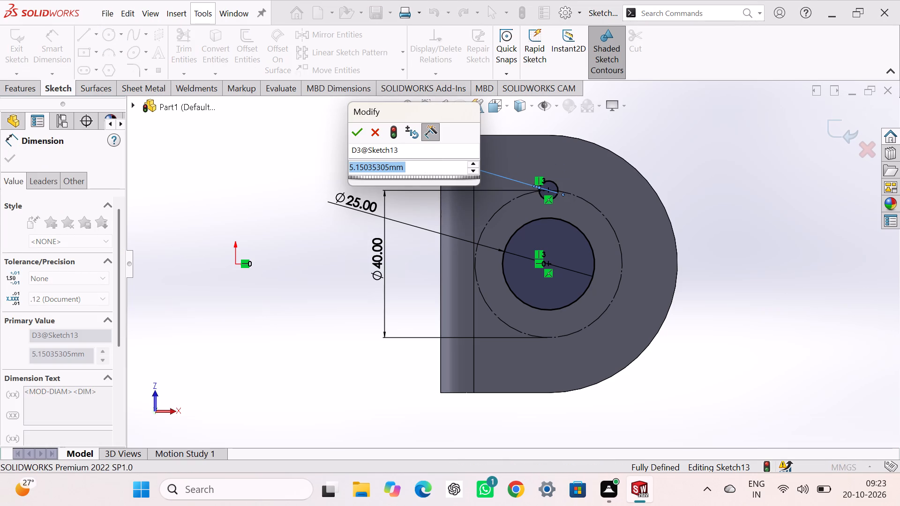
pyautogui.press('6')
pyautogui.press('Return')
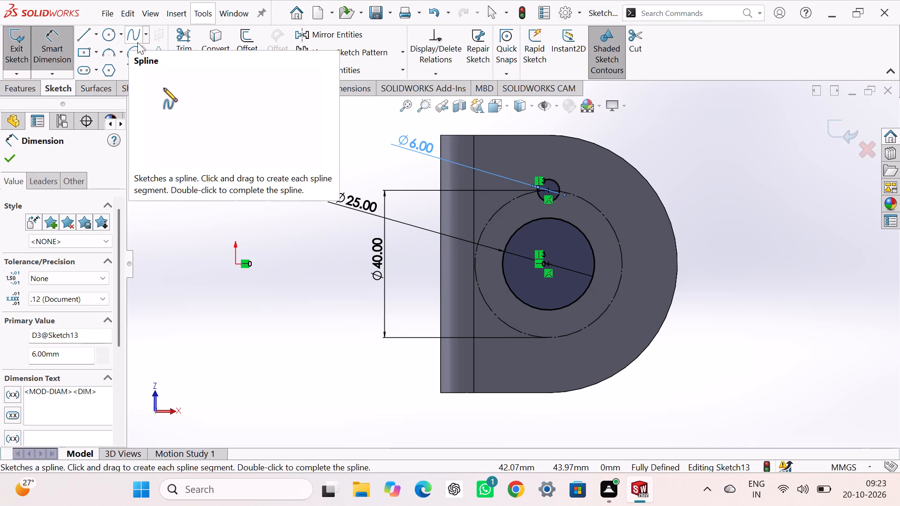
# Sketch three more circles, about 7 to 9 mm in diameter, centred on the construction circle's left, bottom and right quadrant points.
pyautogui.click(115, 34)
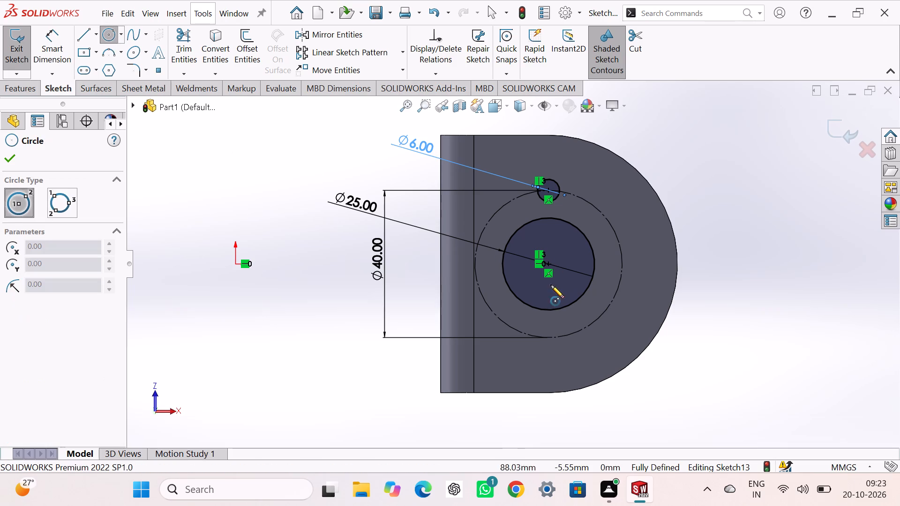
pyautogui.click(475, 265)
pyautogui.click(486, 276)
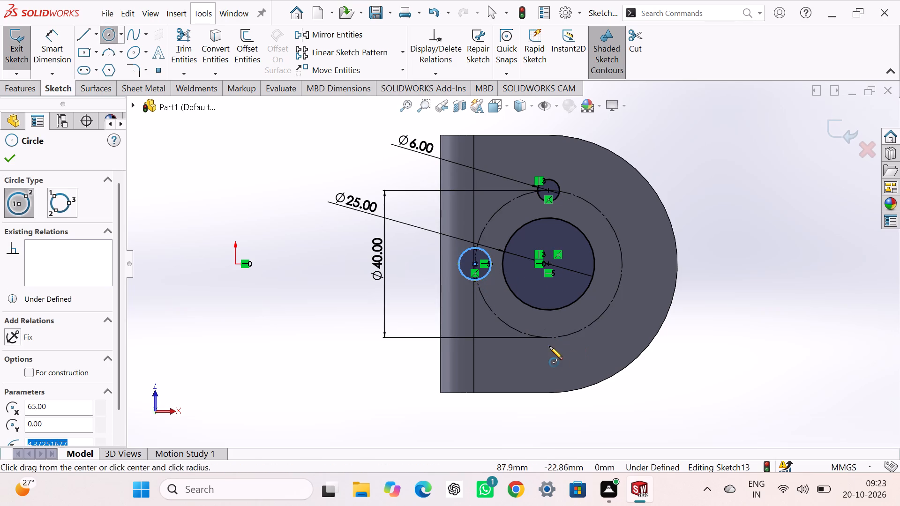
pyautogui.click(548, 338)
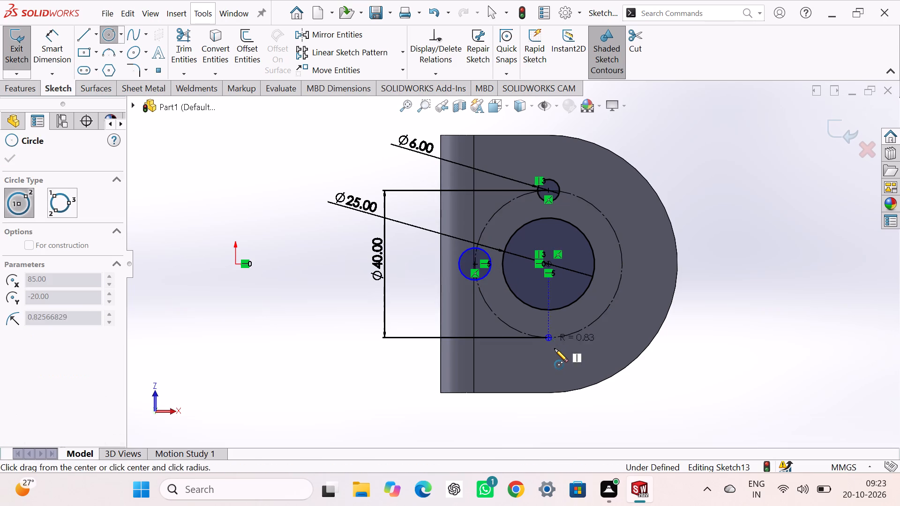
pyautogui.click(555, 349)
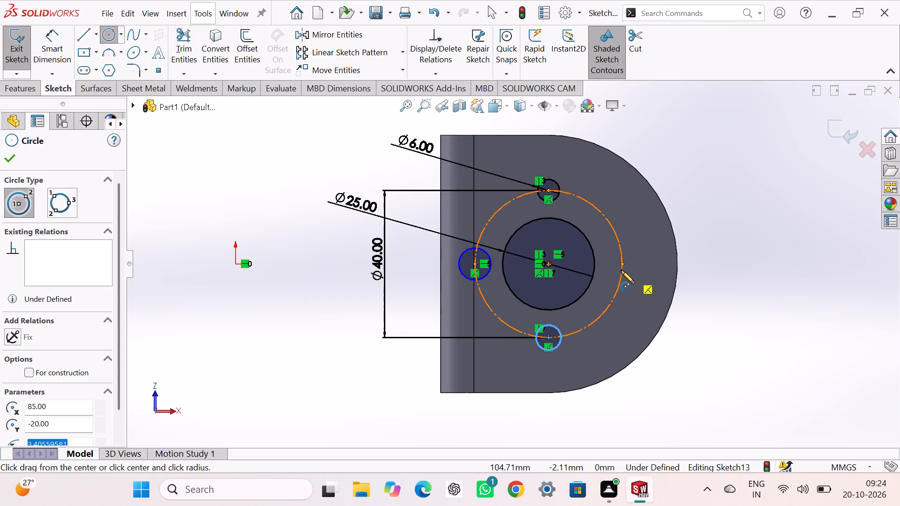
pyautogui.click(622, 264)
pyautogui.click(627, 276)
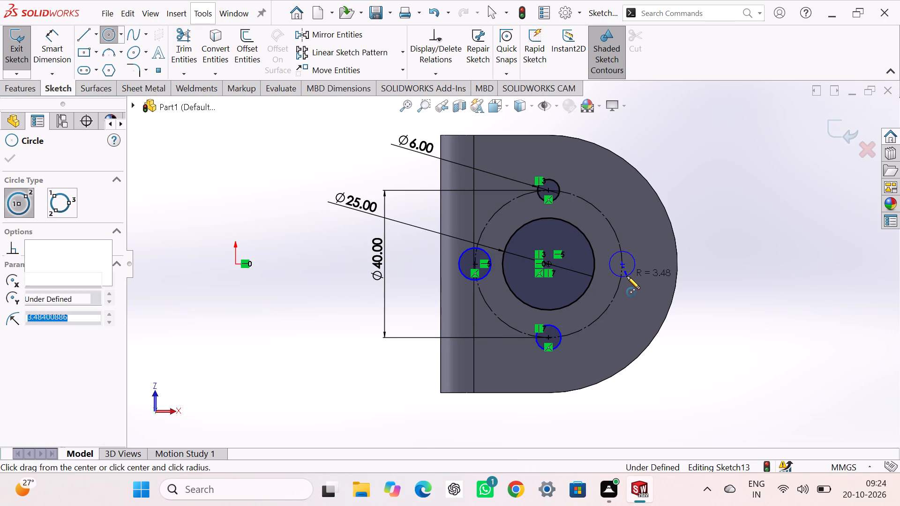
pyautogui.rightClick(270, 277)
pyautogui.click(290, 285)
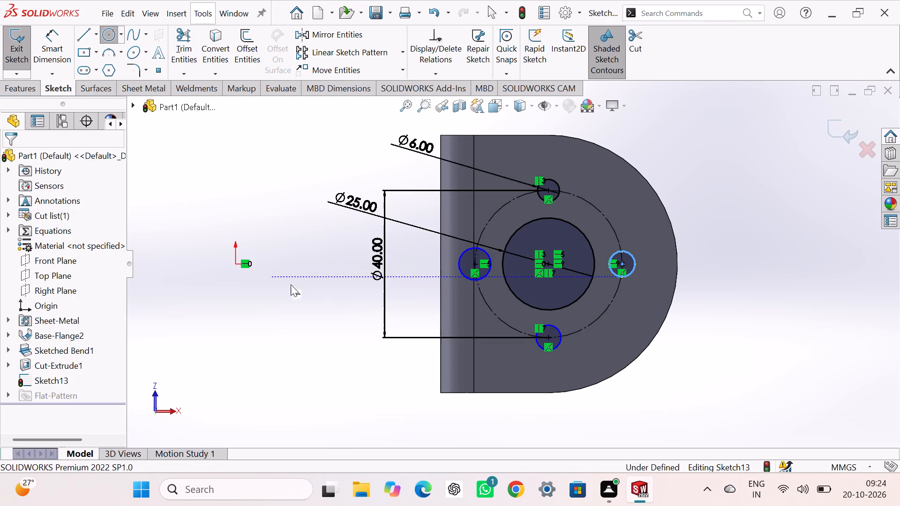
pyautogui.click(288, 269)
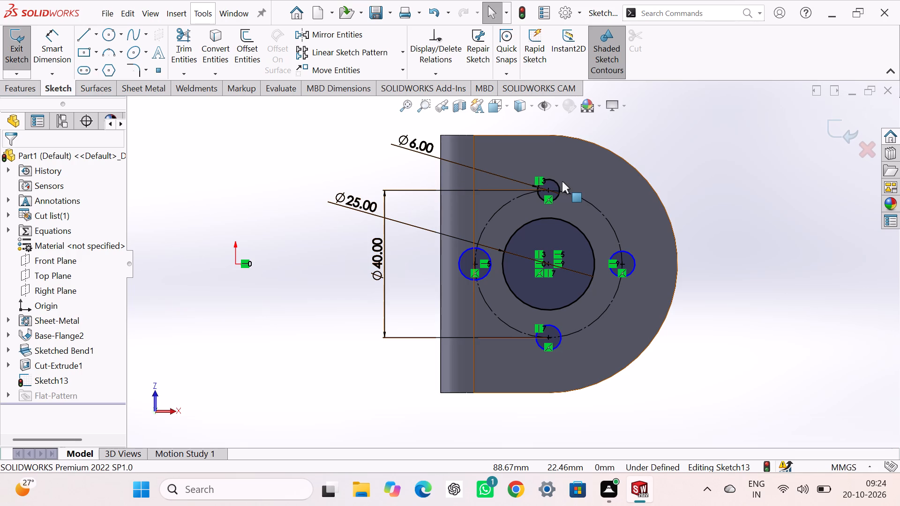
# Add an Equal relation among the four small circles on the construction circle and exit the sketch.
pyautogui.click(557, 184)
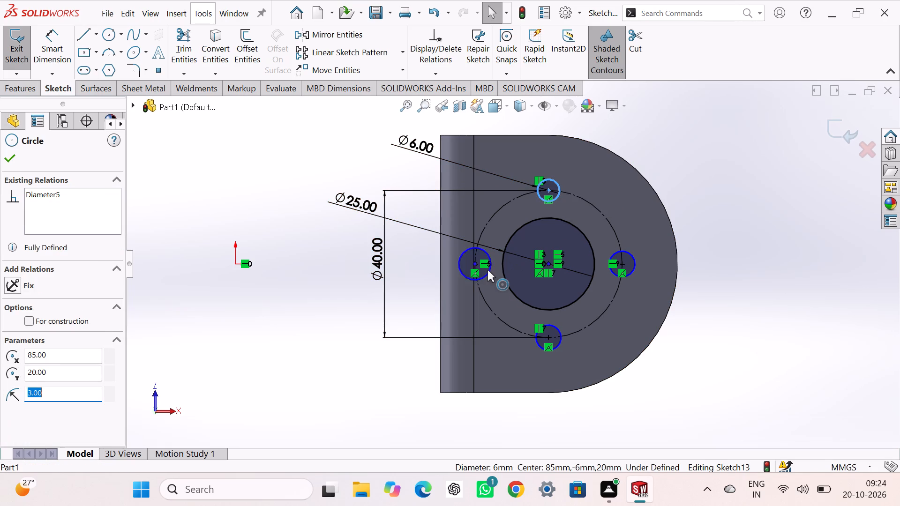
pyautogui.keyDown('ctrl'); pyautogui.click(488, 271); pyautogui.keyUp('ctrl')
pyautogui.keyDown('ctrl'); pyautogui.click(559, 330); pyautogui.keyUp('ctrl')
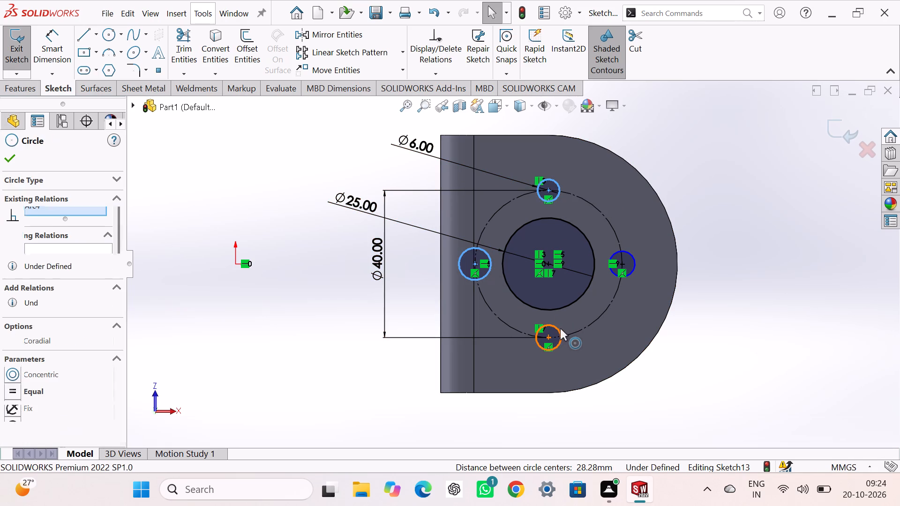
pyautogui.keyDown('ctrl'); pyautogui.click(609, 269); pyautogui.keyUp('ctrl')
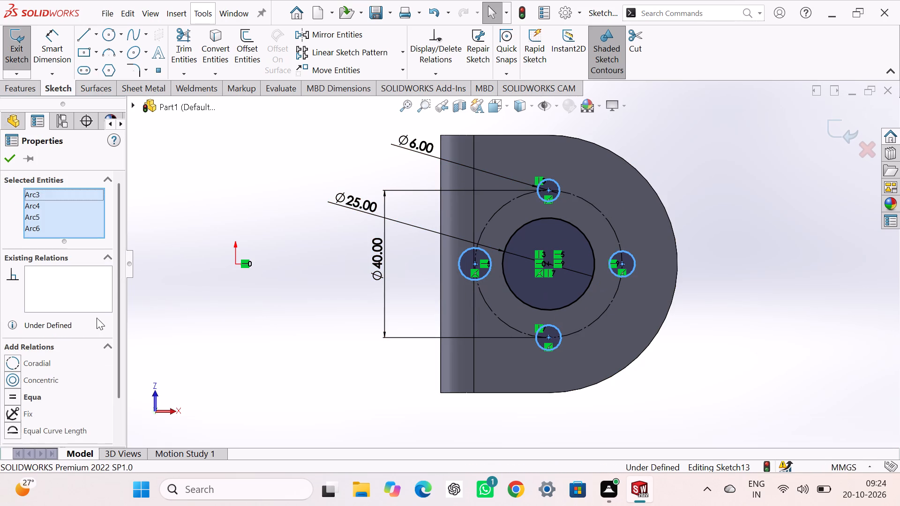
pyautogui.click(15, 392)
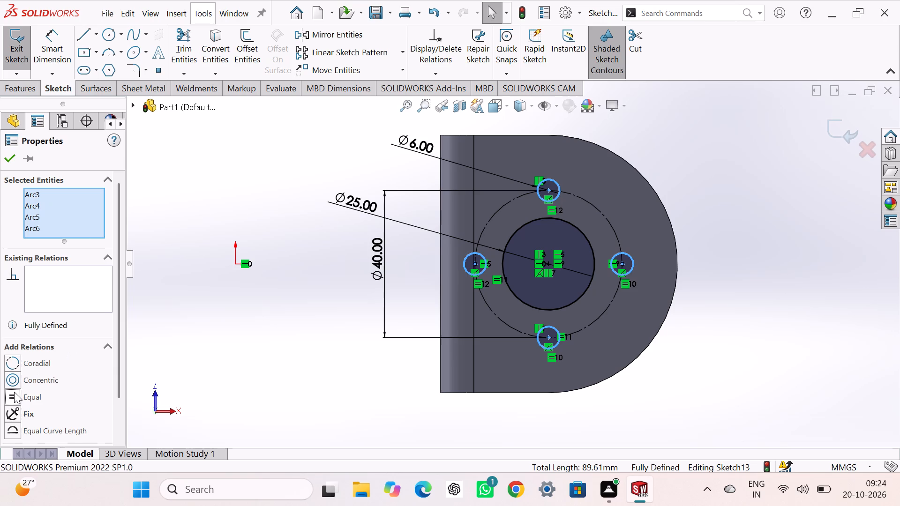
pyautogui.click(291, 315)
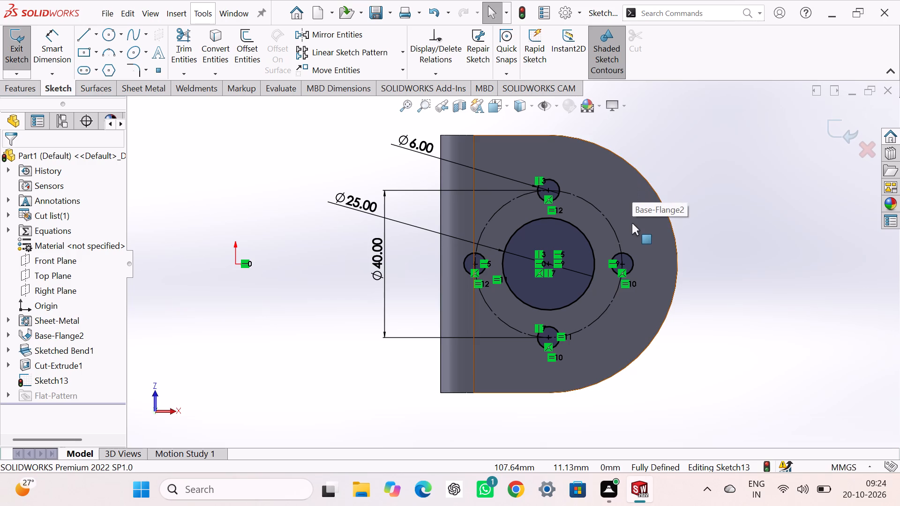
pyautogui.click(831, 135)
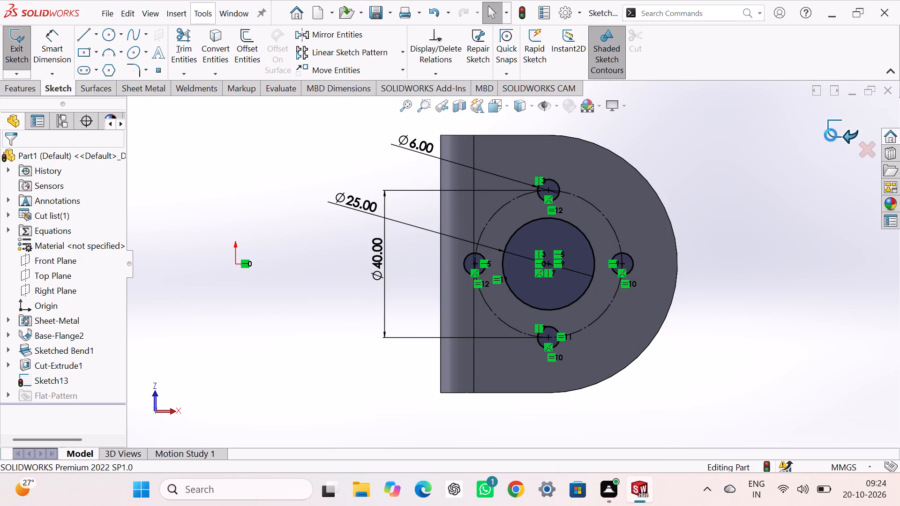
# Cut the central circle and the four small circles through the bent leg with a 10 mm blind Extruded Cut.
pyautogui.moveTo(784, 237); pyautogui.dragTo(751, 220, button='middle')
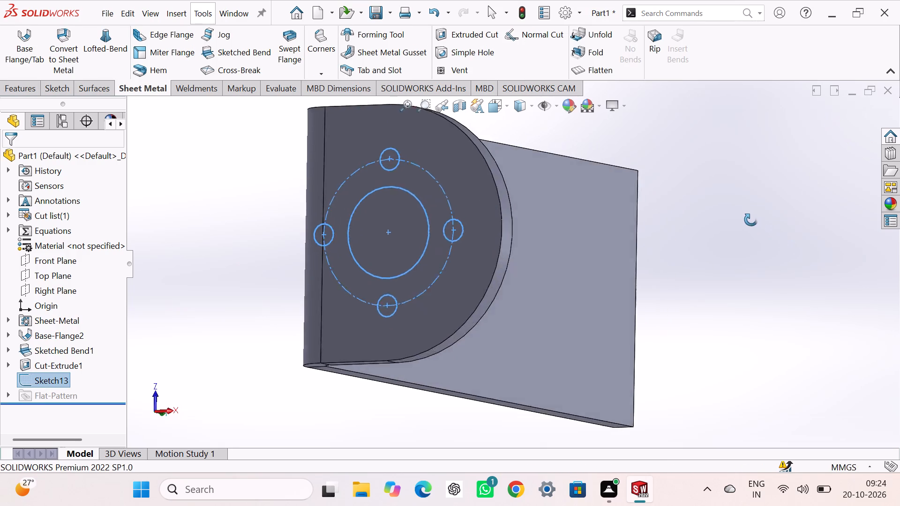
pyautogui.moveTo(751, 220); pyautogui.dragTo(666, 121, button='middle')
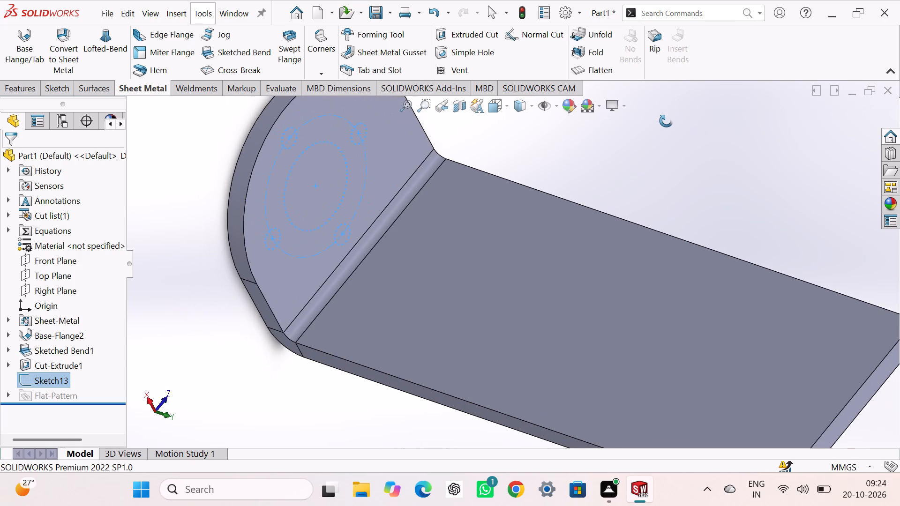
pyautogui.moveTo(666, 121); pyautogui.dragTo(769, 140, button='middle')
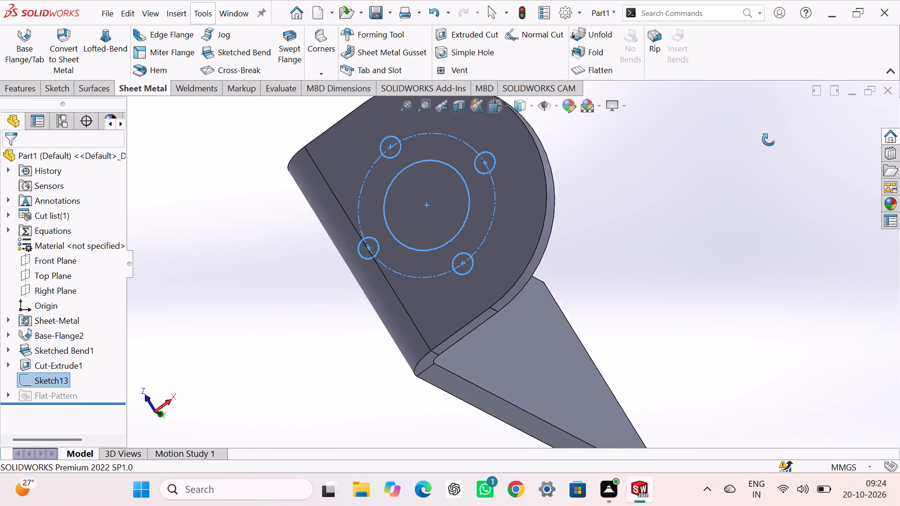
pyautogui.moveTo(769, 140); pyautogui.dragTo(678, 124, button='middle')
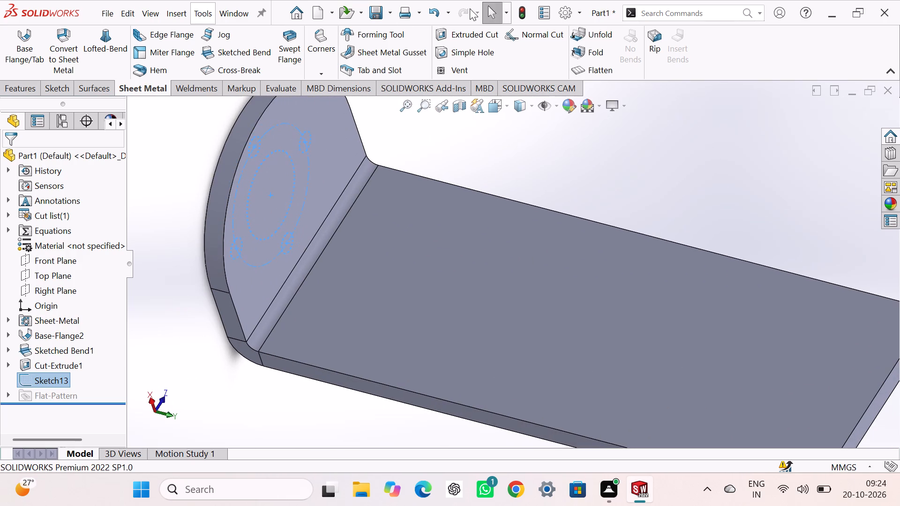
pyautogui.click(469, 34)
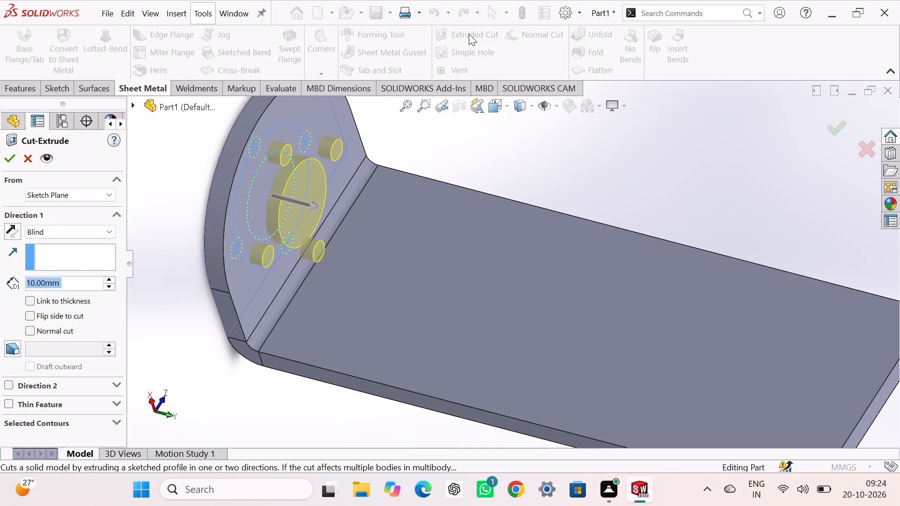
pyautogui.click(7, 154)
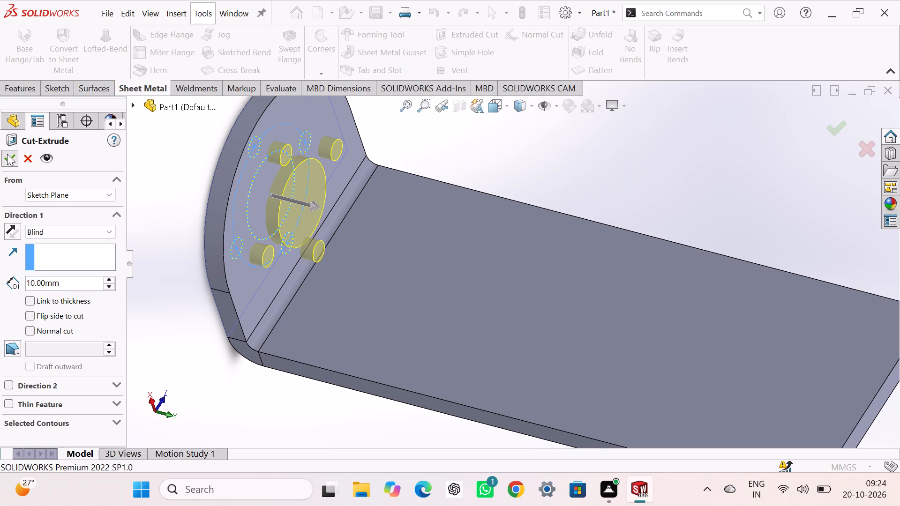
pyautogui.click(574, 168)
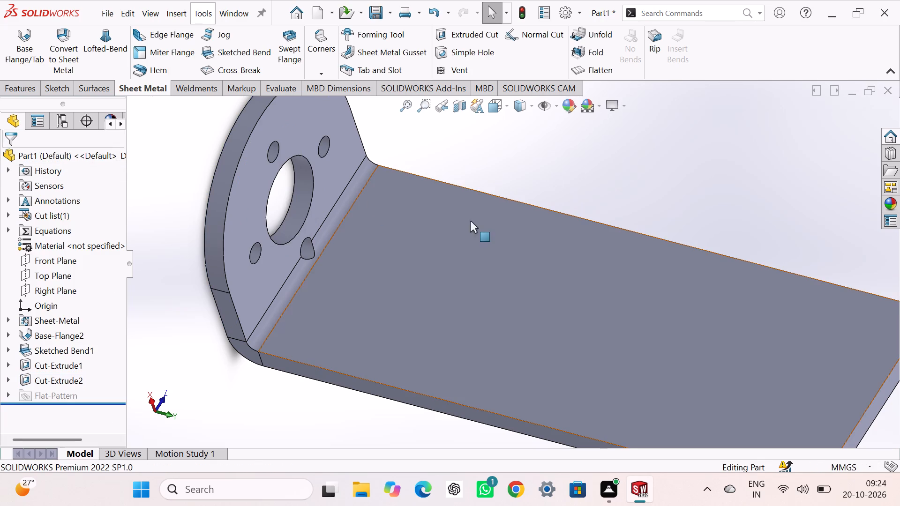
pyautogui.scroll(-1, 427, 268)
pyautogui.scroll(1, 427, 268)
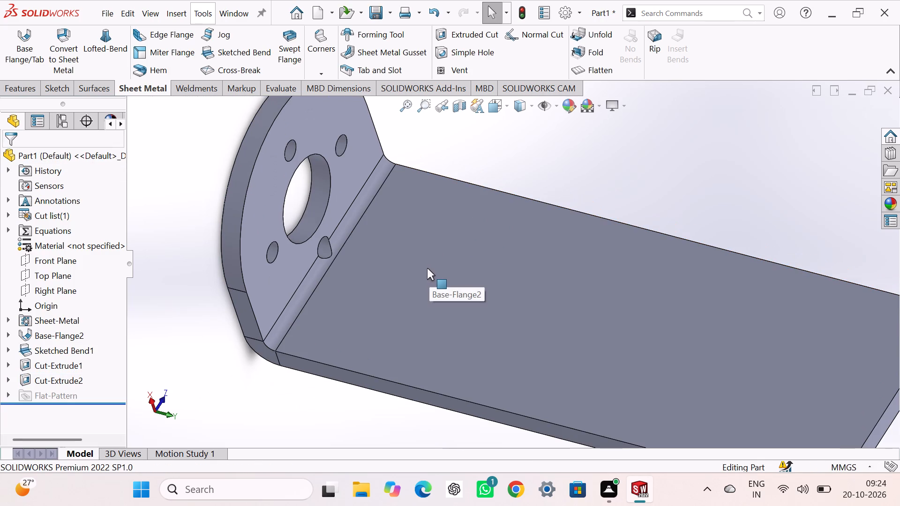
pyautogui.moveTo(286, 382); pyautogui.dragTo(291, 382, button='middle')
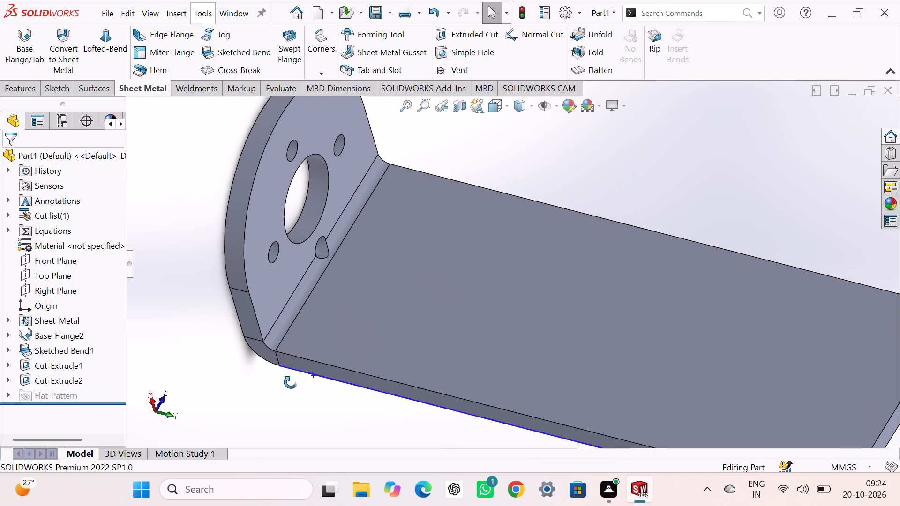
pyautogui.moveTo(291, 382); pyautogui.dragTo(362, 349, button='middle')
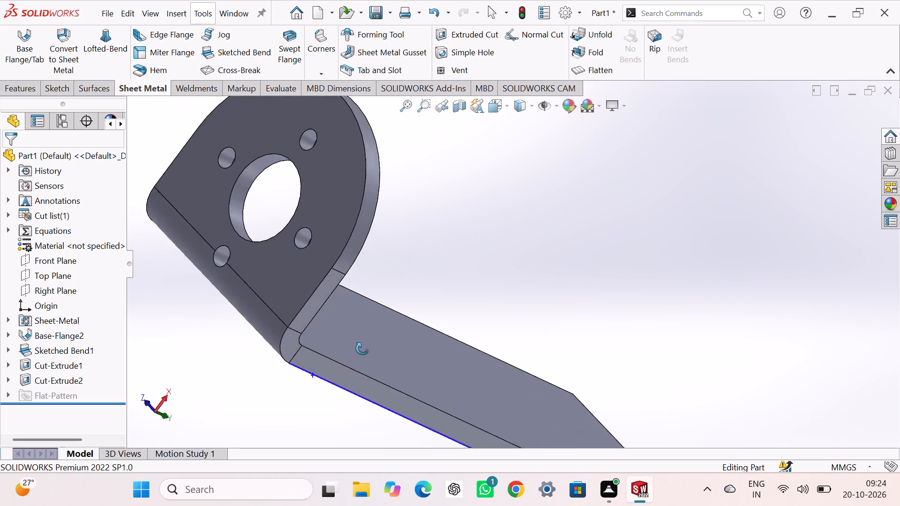
# Examine the rounded, drilled leg, its bend and the long flat leg from several angles.
pyautogui.moveTo(362, 349); pyautogui.dragTo(296, 366, button='middle')
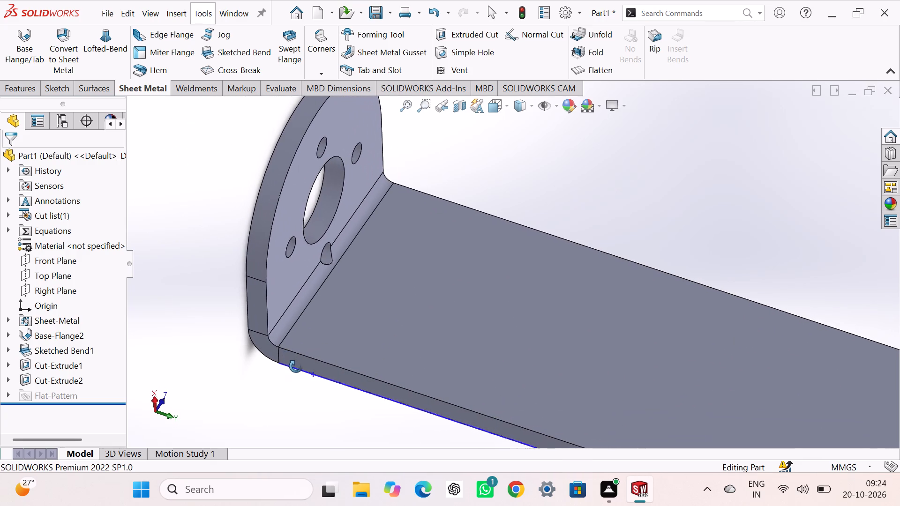
pyautogui.moveTo(296, 366); pyautogui.dragTo(350, 248, button='middle')
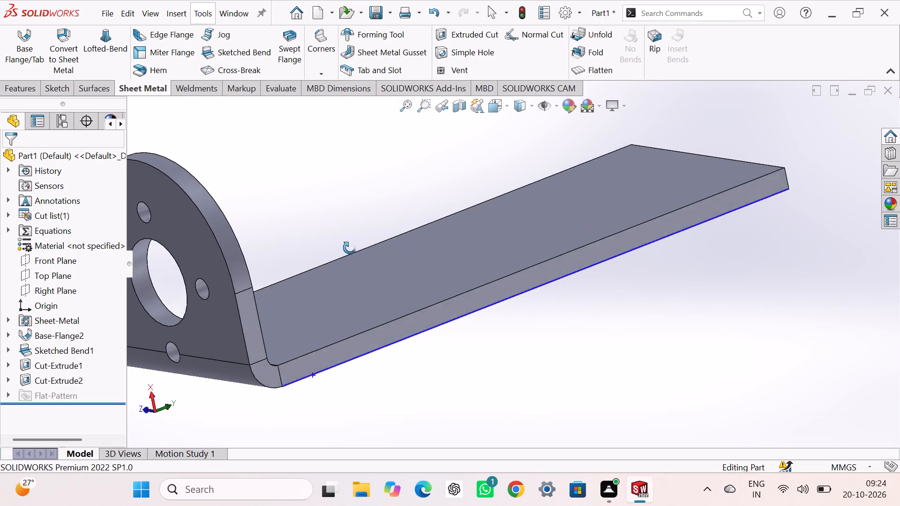
pyautogui.moveTo(350, 248); pyautogui.dragTo(285, 291, button='middle')
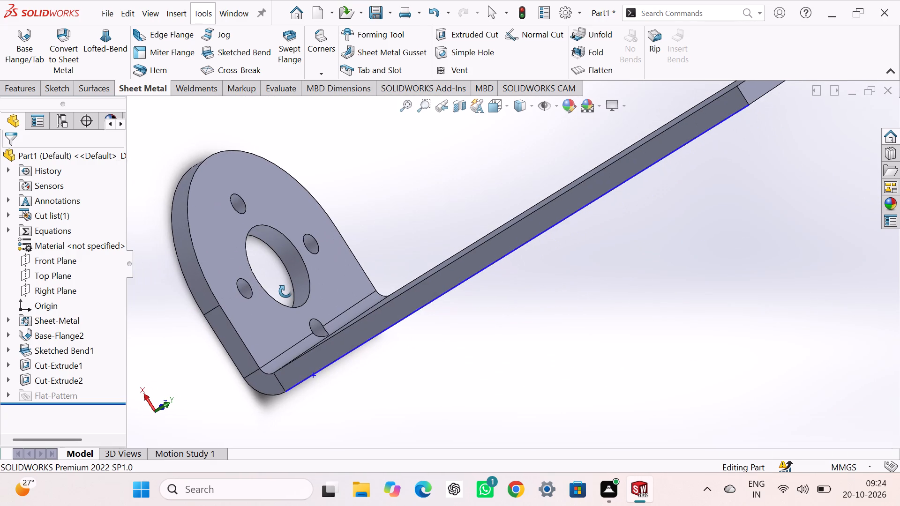
pyautogui.moveTo(285, 291); pyautogui.dragTo(360, 299, button='middle')
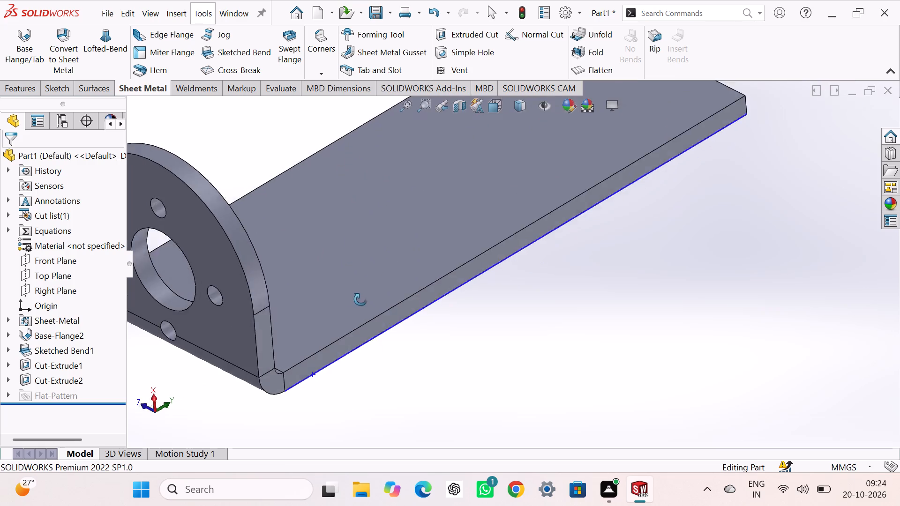
pyautogui.moveTo(360, 299); pyautogui.dragTo(343, 213, button='middle')
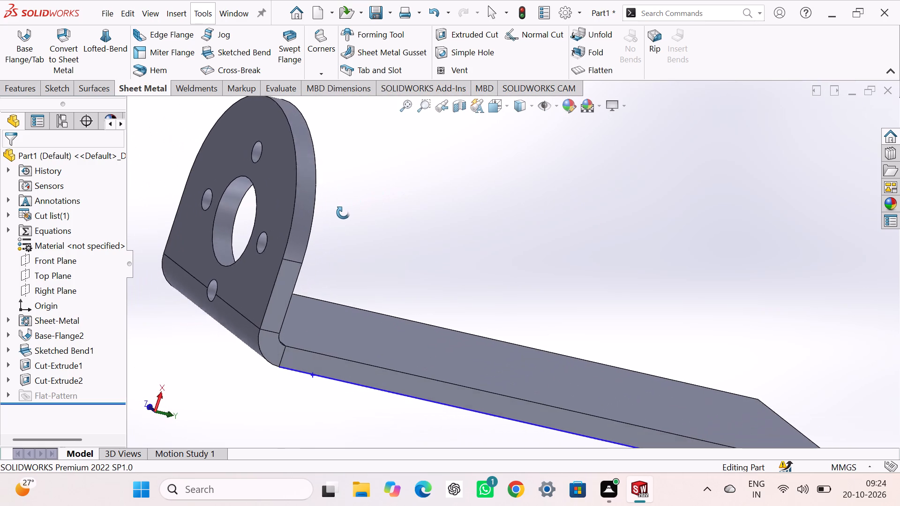
pyautogui.moveTo(343, 213); pyautogui.dragTo(331, 213, button='middle')
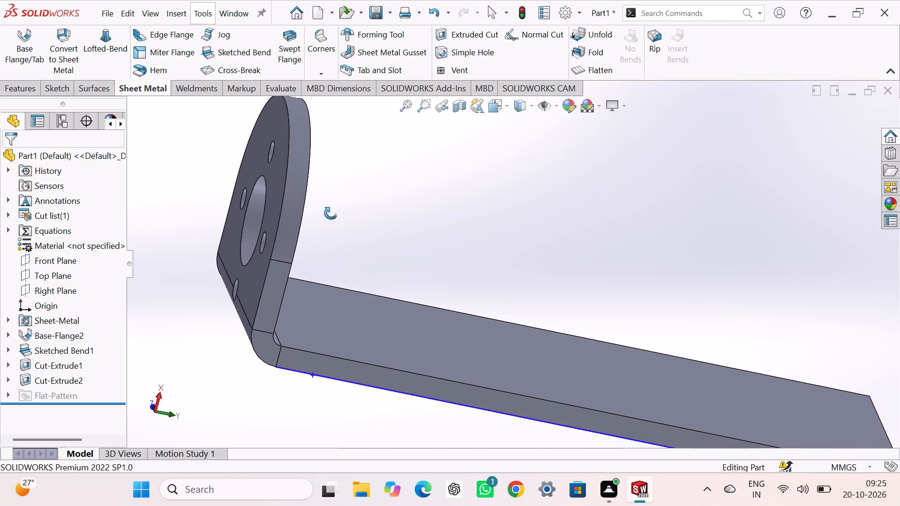
pyautogui.moveTo(331, 213); pyautogui.dragTo(298, 200, button='middle')
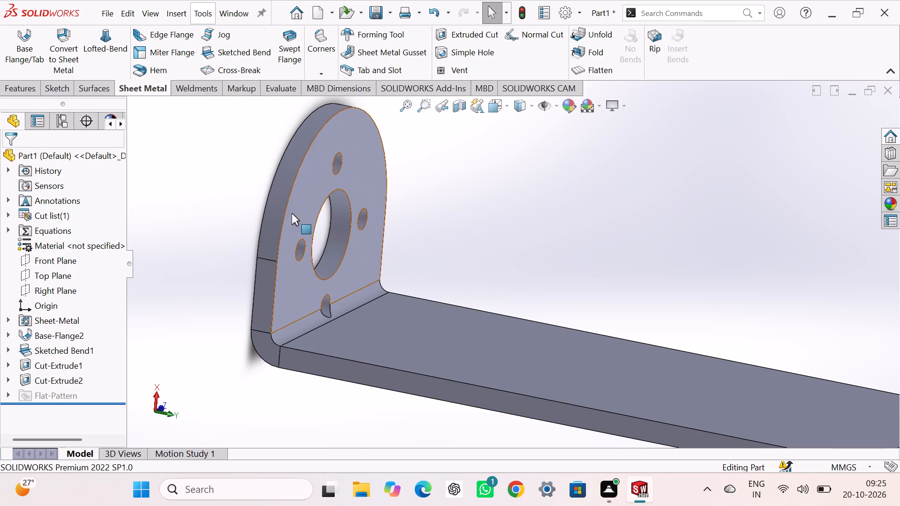
pyautogui.scroll(3, 295, 349)
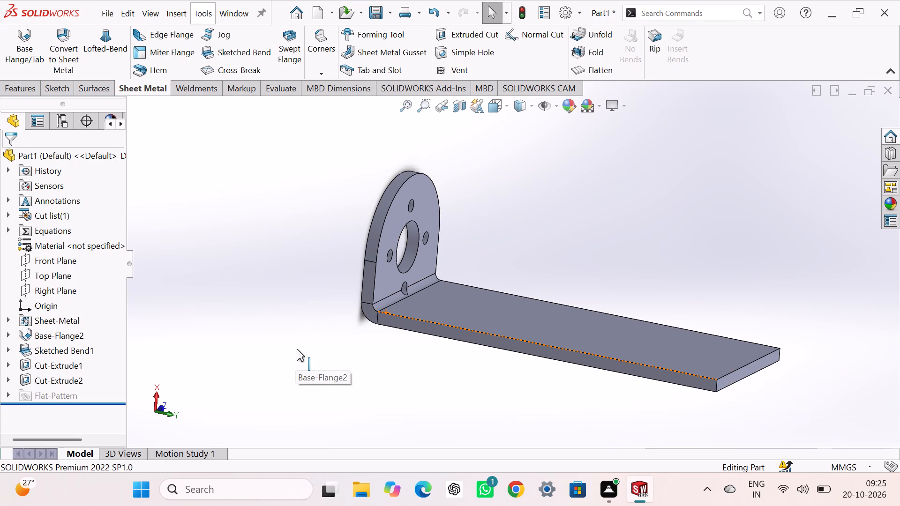
# On the long flat leg's inner face, sketch a horizontal line across its full width, about 39 mm from the free end.
pyautogui.scroll(-1, 421, 342)
pyautogui.click(516, 307)
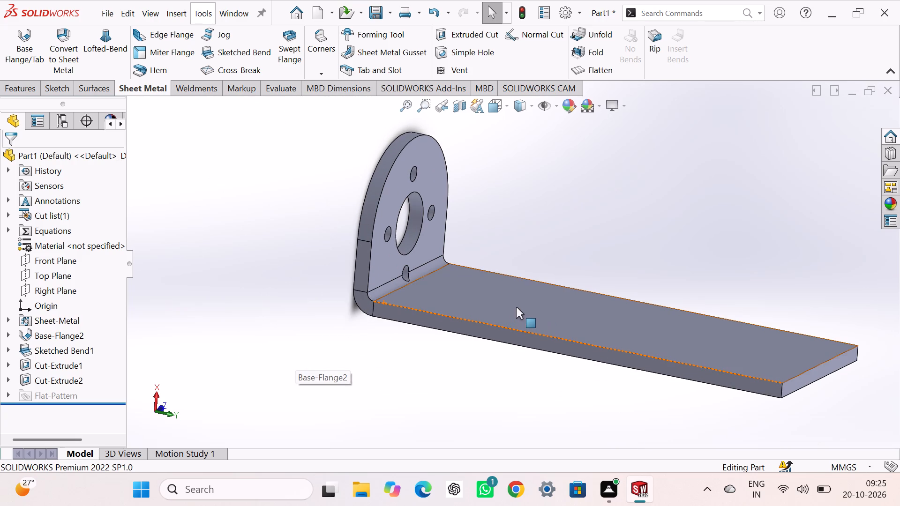
pyautogui.click(567, 283)
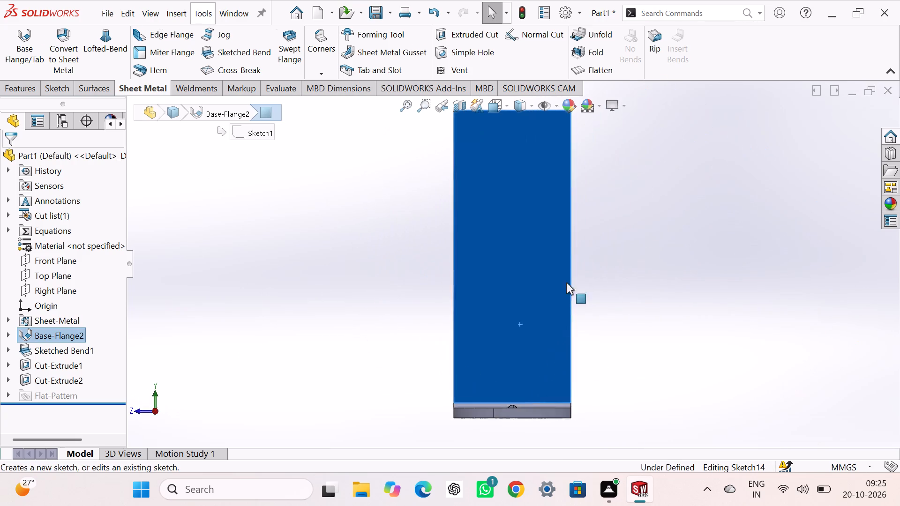
pyautogui.click(651, 246)
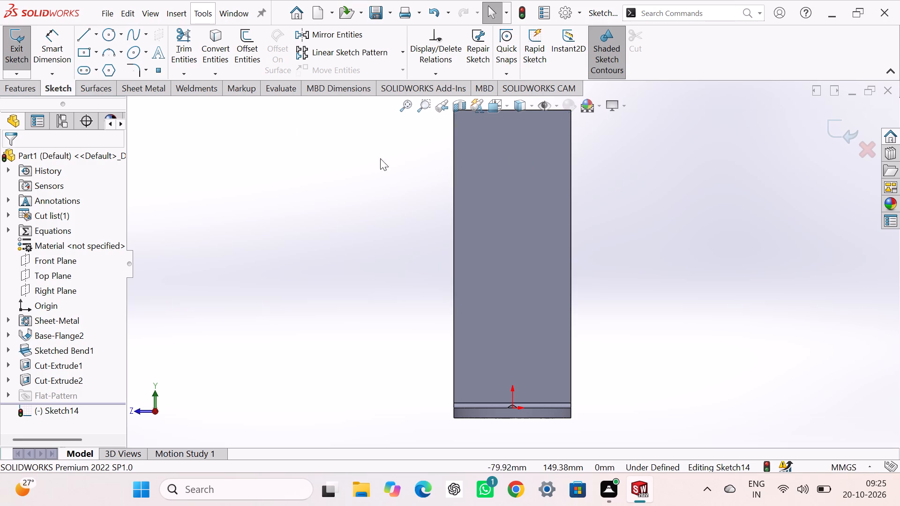
pyautogui.click(82, 37)
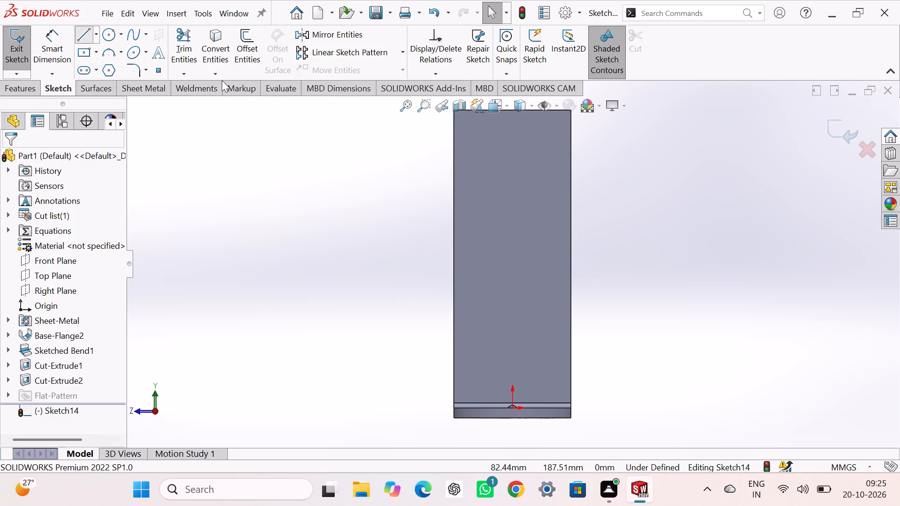
pyautogui.click(454, 176)
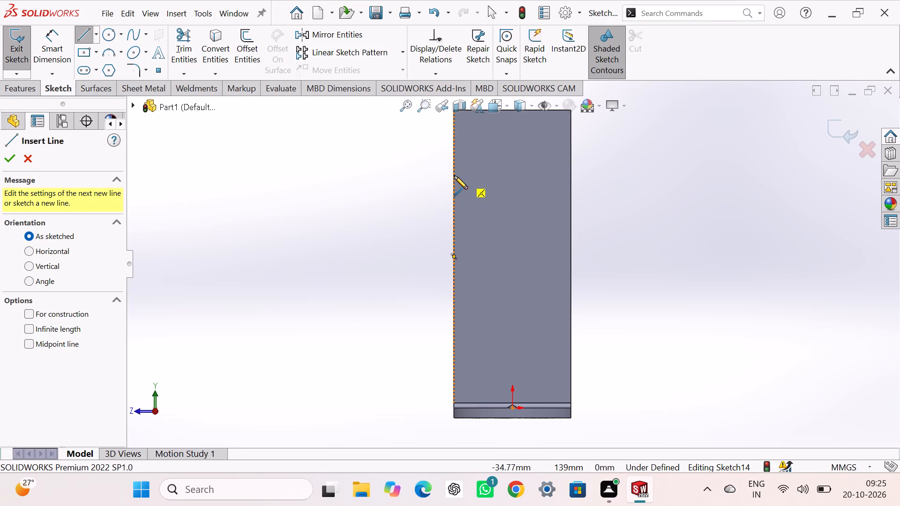
pyautogui.click(570, 176)
pyautogui.rightClick(617, 157)
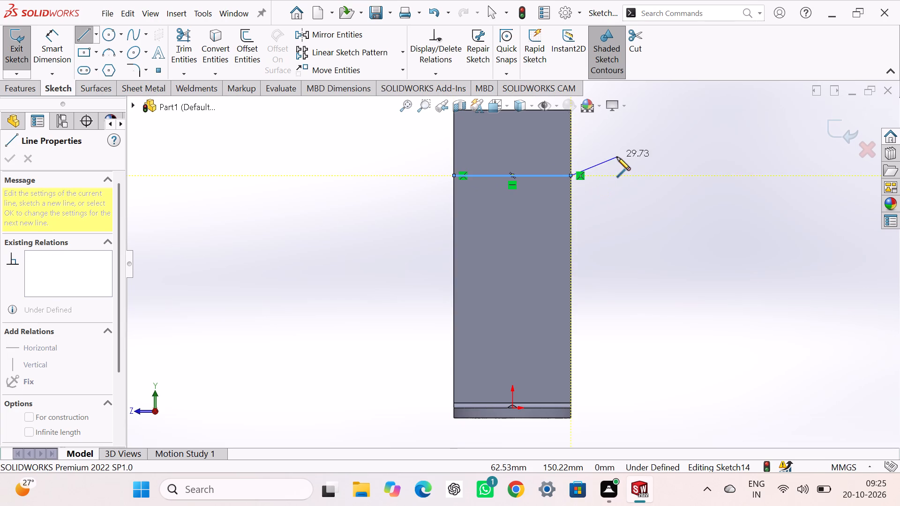
pyautogui.click(624, 163)
pyautogui.click(625, 176)
pyautogui.moveTo(622, 237); pyautogui.dragTo(622, 111, button='right')
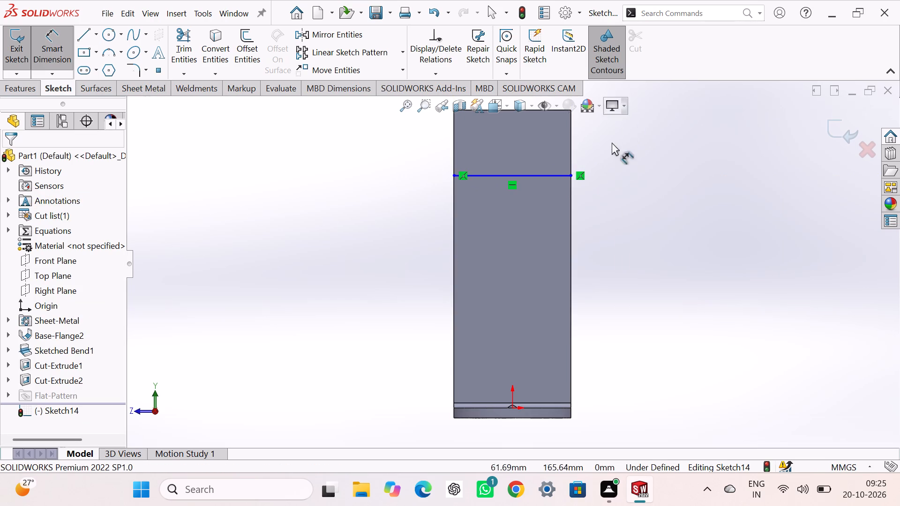
# Dimension the line 60 mm from the long leg's free end edge and exit the sketch.
pyautogui.click(569, 176)
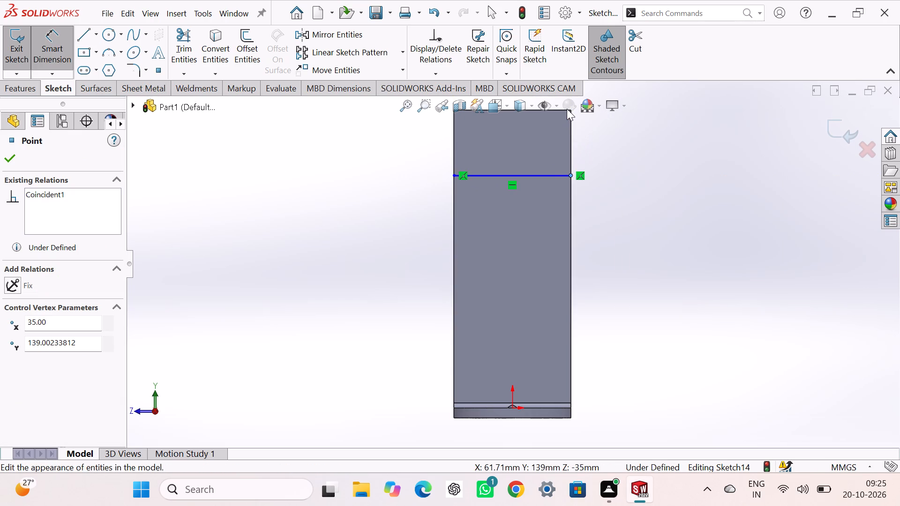
pyautogui.scroll(1, 569, 126)
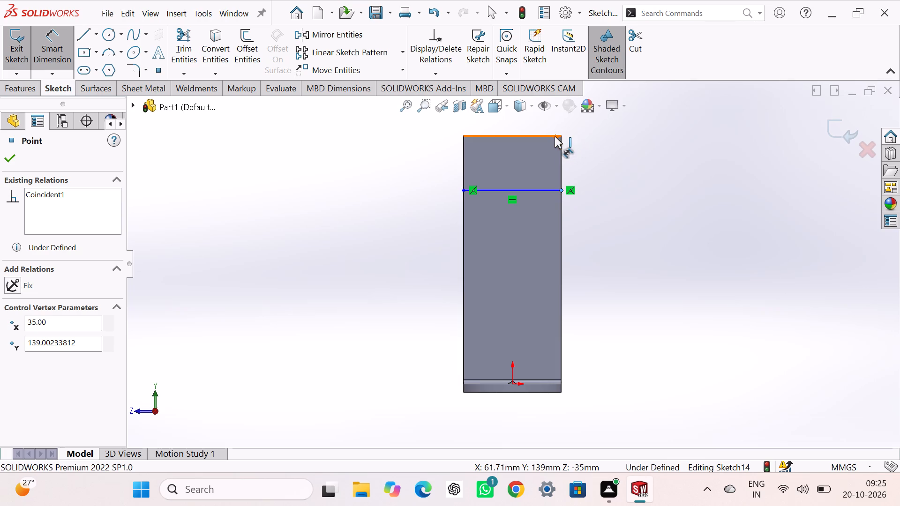
pyautogui.click(553, 136)
pyautogui.click(598, 155)
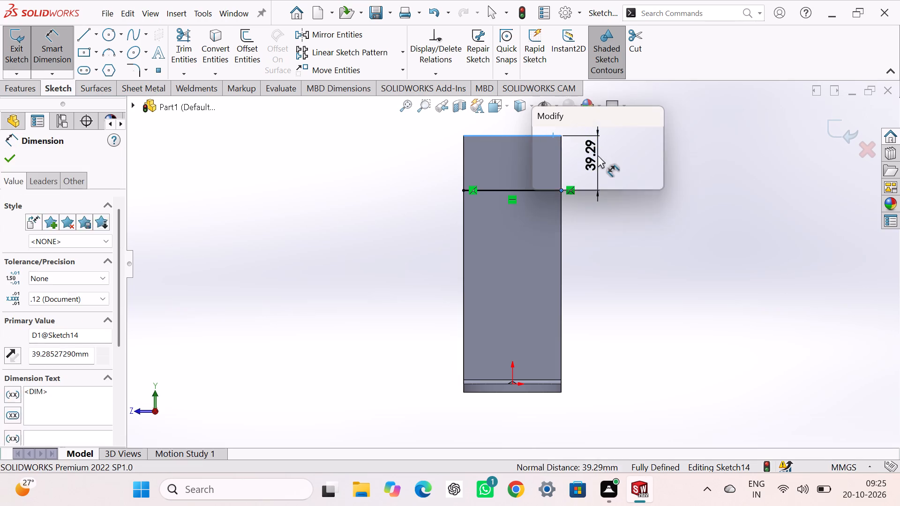
pyautogui.press('6')
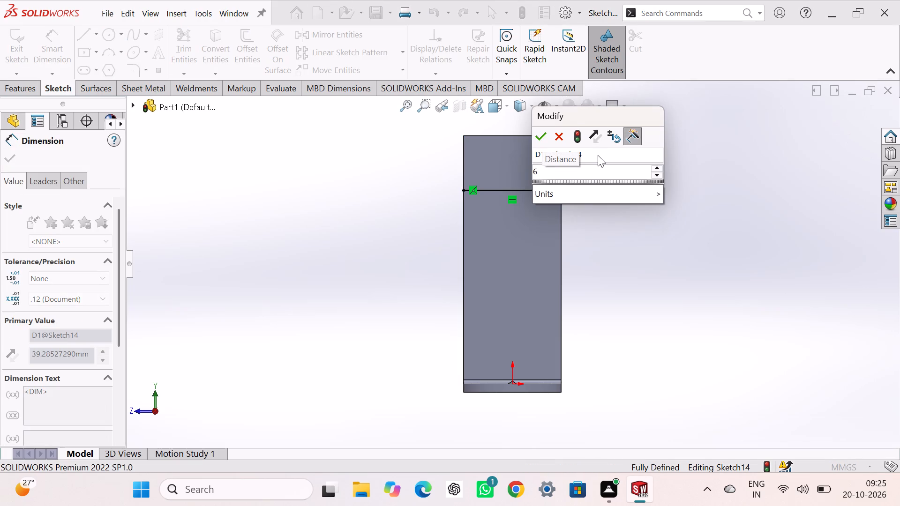
pyautogui.press('0')
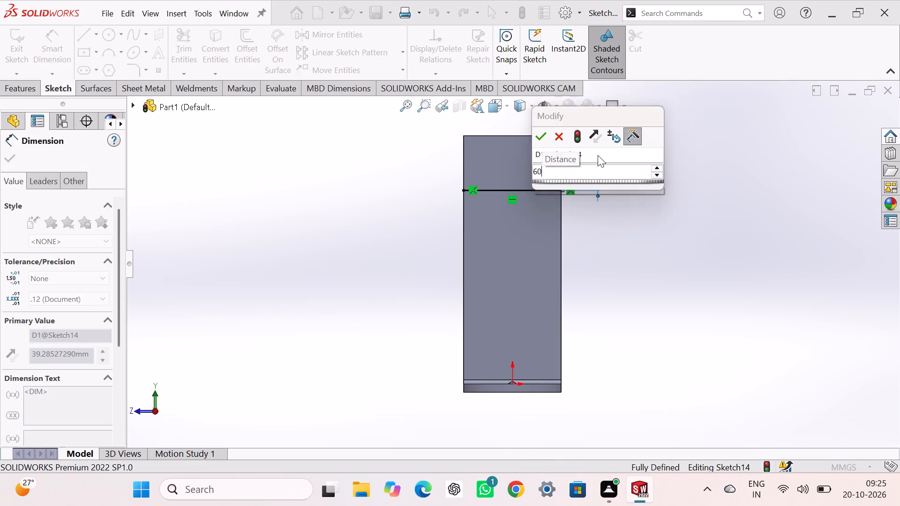
pyautogui.press('Return')
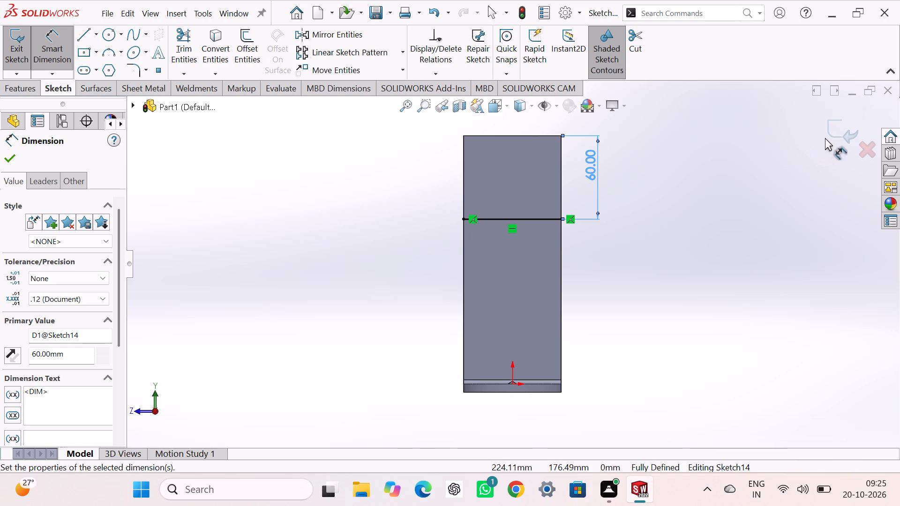
pyautogui.click(828, 130)
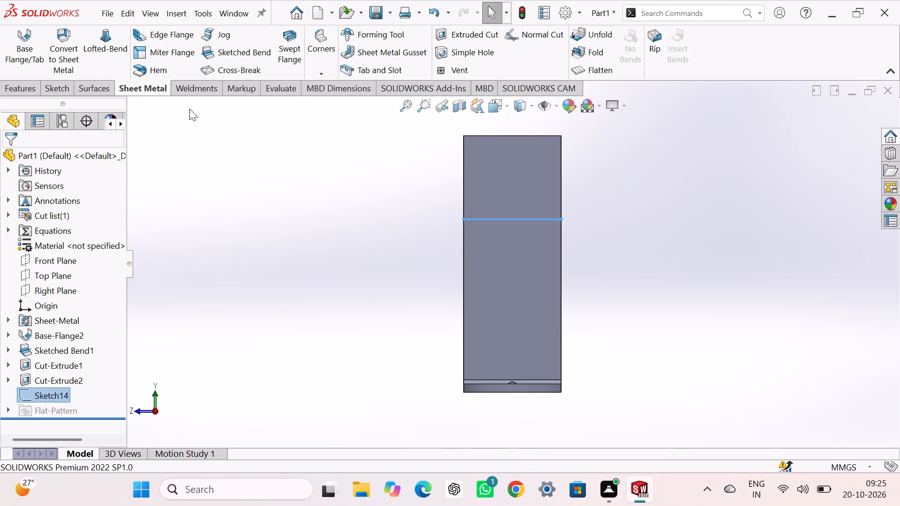
# Create a 90-degree Sketched Bend along the line with a custom 3 mm radius, fixing the portion between the line and the free end.
pyautogui.click(222, 49)
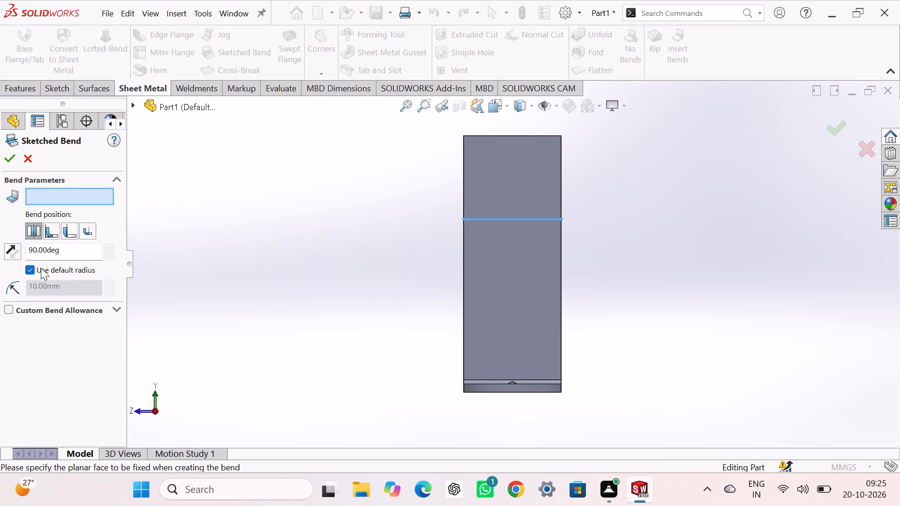
pyautogui.click(28, 271)
pyautogui.press('3')
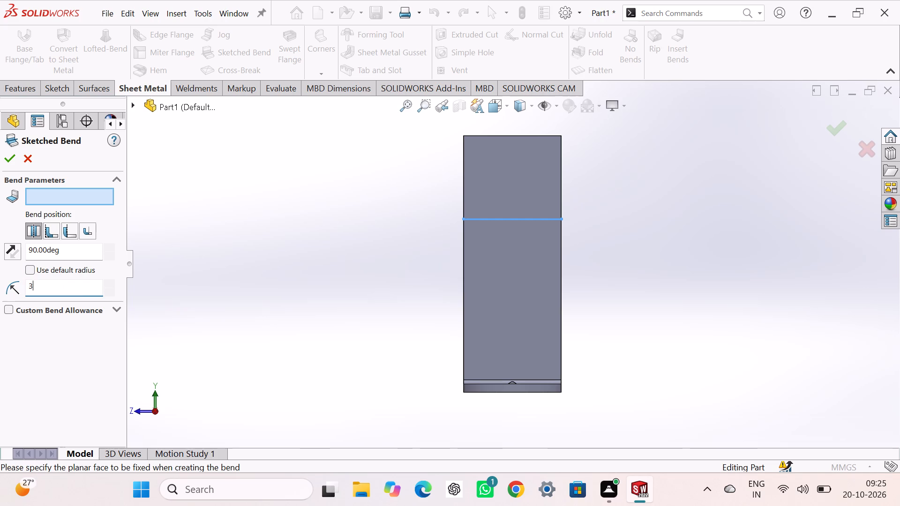
pyautogui.press('Return')
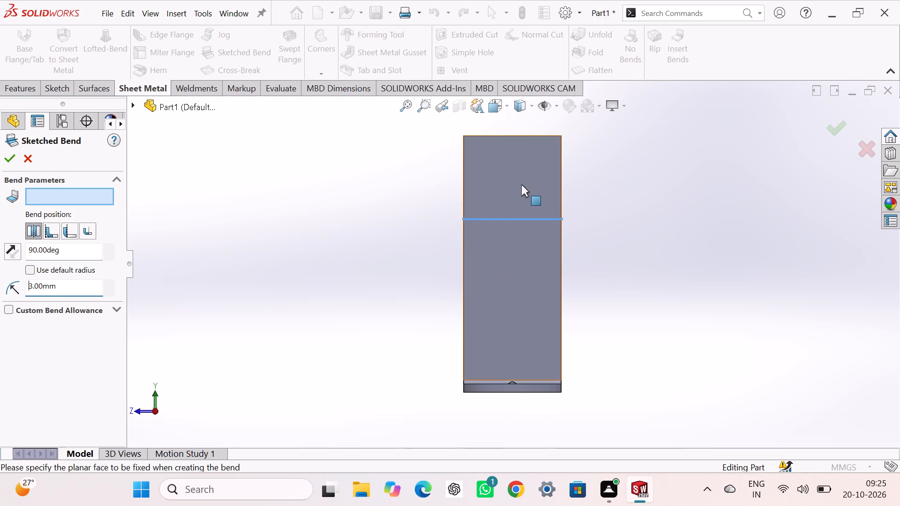
pyautogui.click(521, 184)
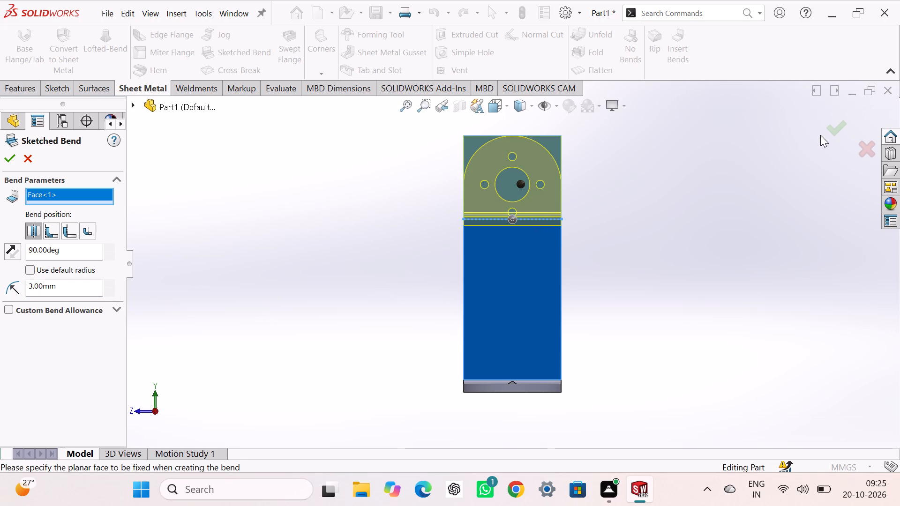
pyautogui.click(827, 128)
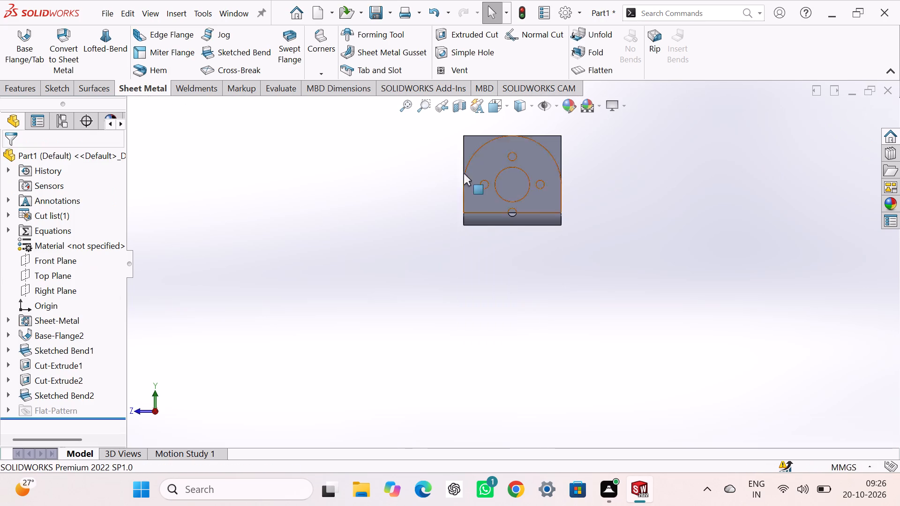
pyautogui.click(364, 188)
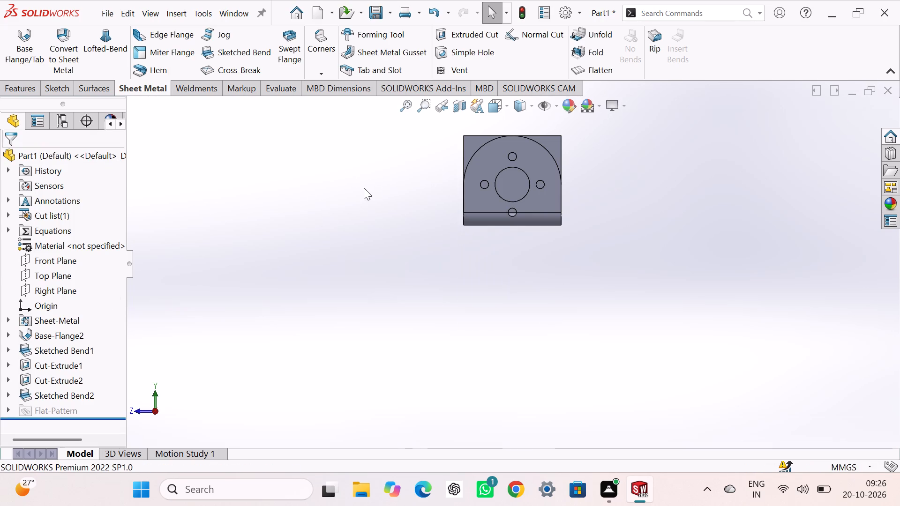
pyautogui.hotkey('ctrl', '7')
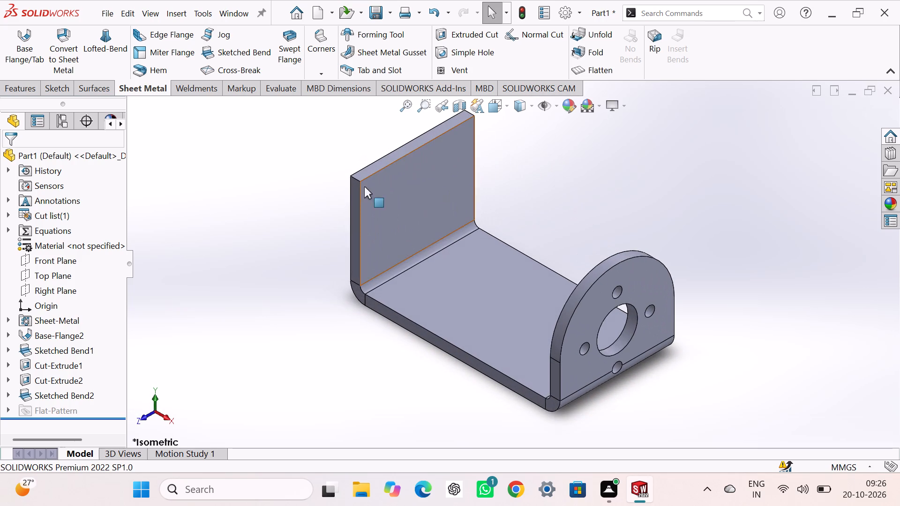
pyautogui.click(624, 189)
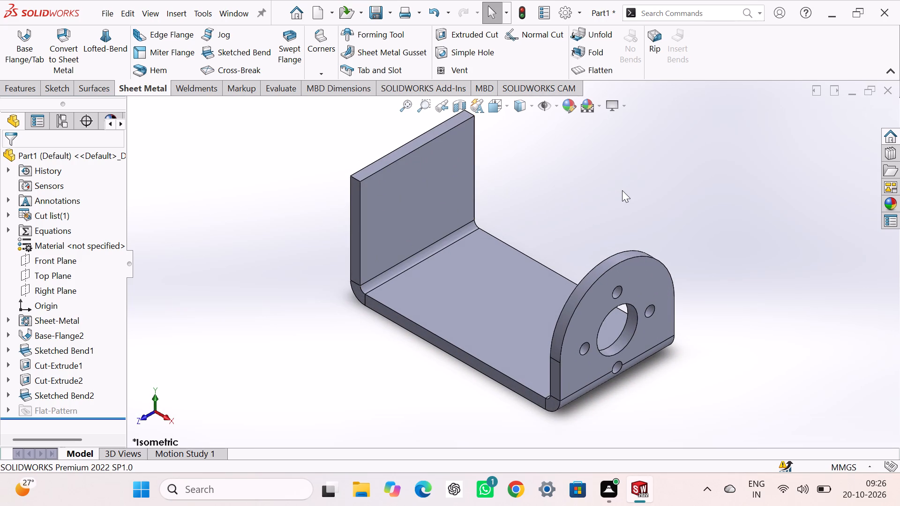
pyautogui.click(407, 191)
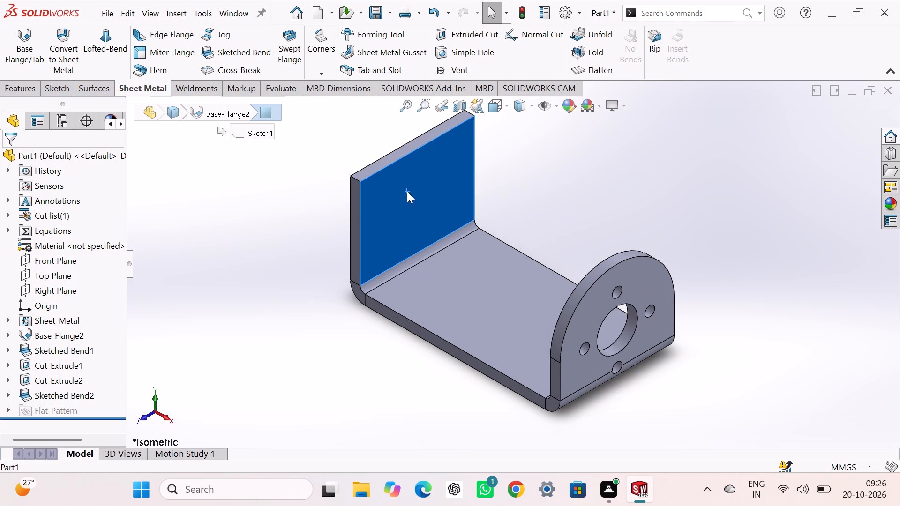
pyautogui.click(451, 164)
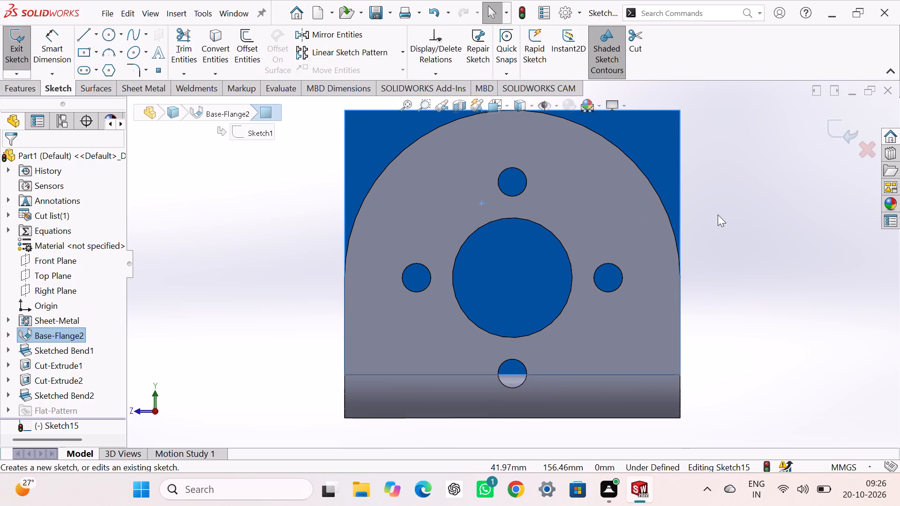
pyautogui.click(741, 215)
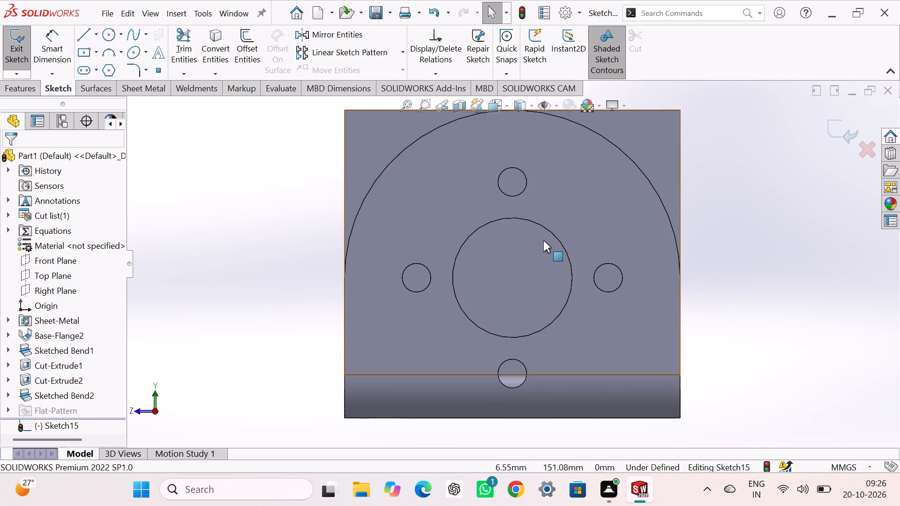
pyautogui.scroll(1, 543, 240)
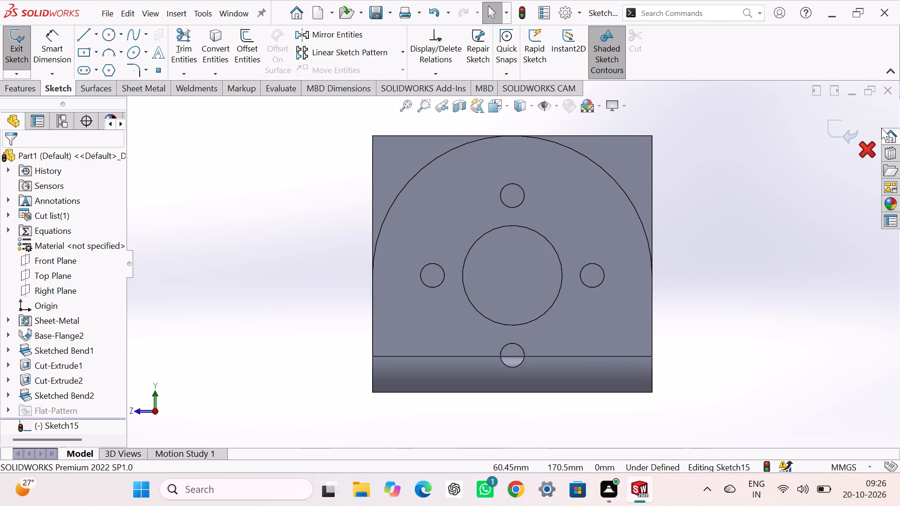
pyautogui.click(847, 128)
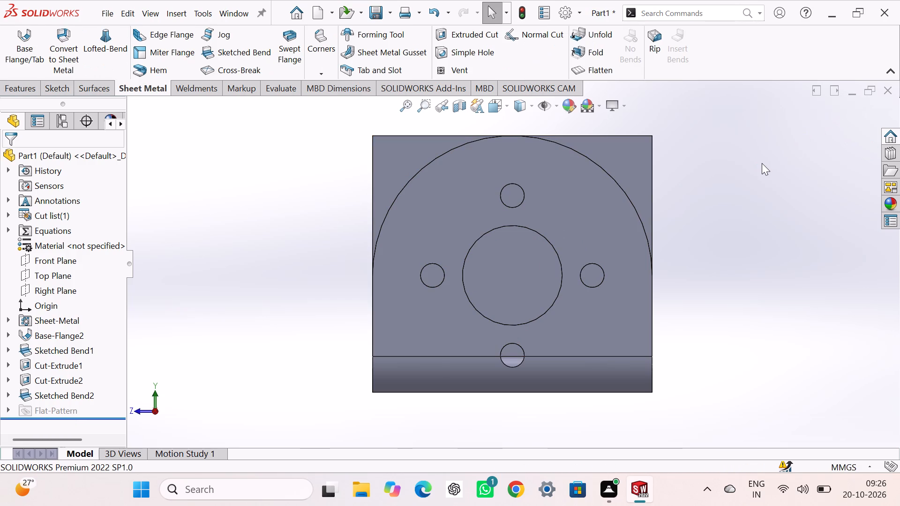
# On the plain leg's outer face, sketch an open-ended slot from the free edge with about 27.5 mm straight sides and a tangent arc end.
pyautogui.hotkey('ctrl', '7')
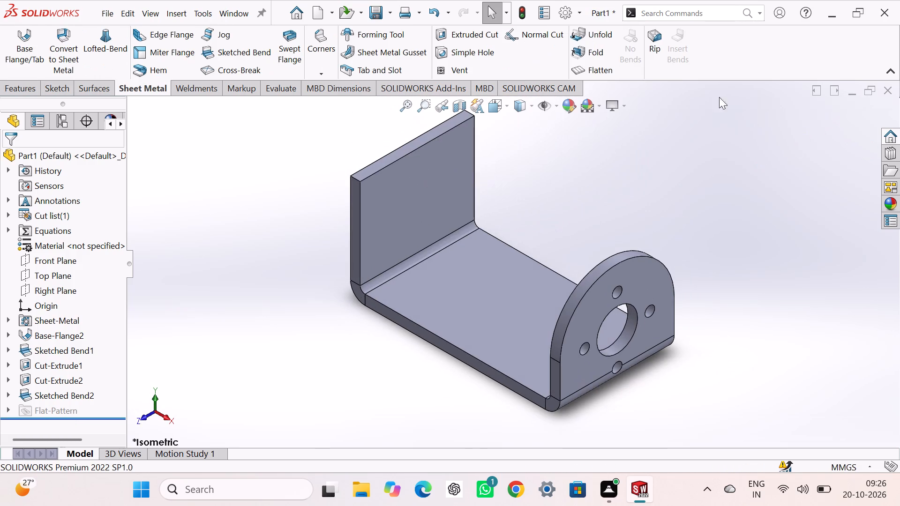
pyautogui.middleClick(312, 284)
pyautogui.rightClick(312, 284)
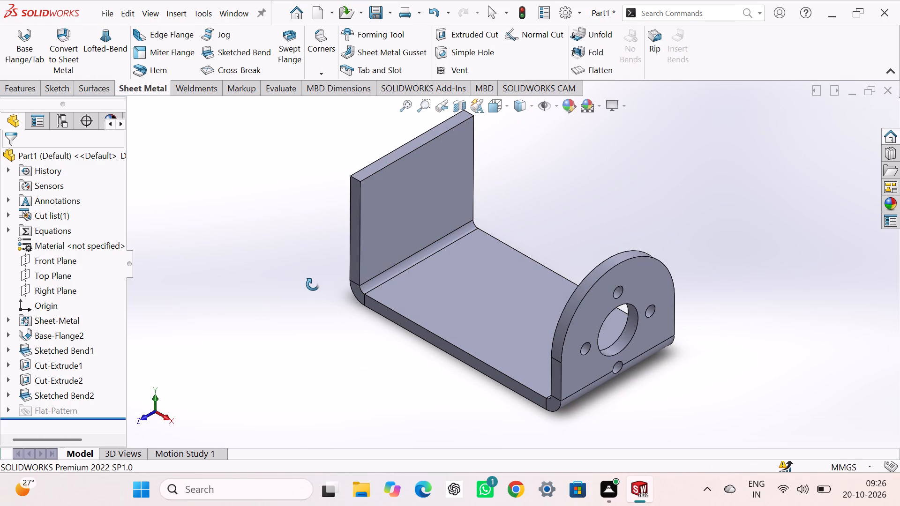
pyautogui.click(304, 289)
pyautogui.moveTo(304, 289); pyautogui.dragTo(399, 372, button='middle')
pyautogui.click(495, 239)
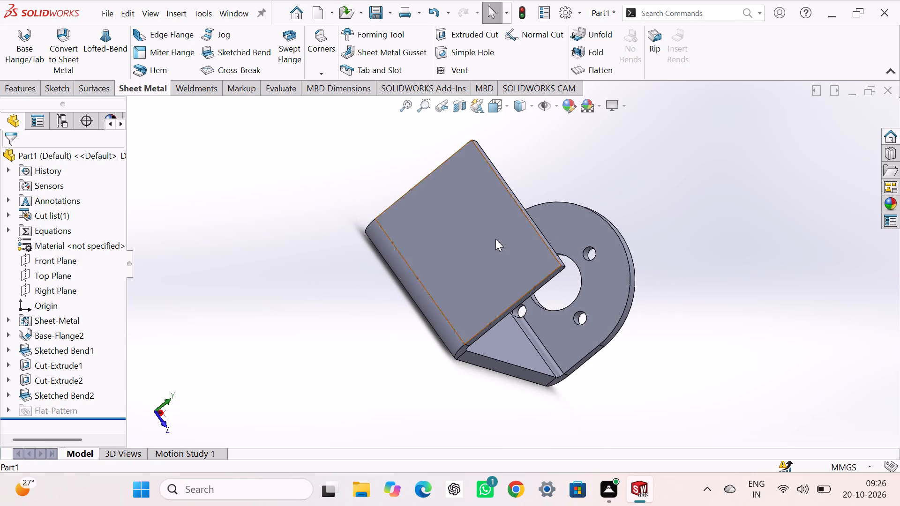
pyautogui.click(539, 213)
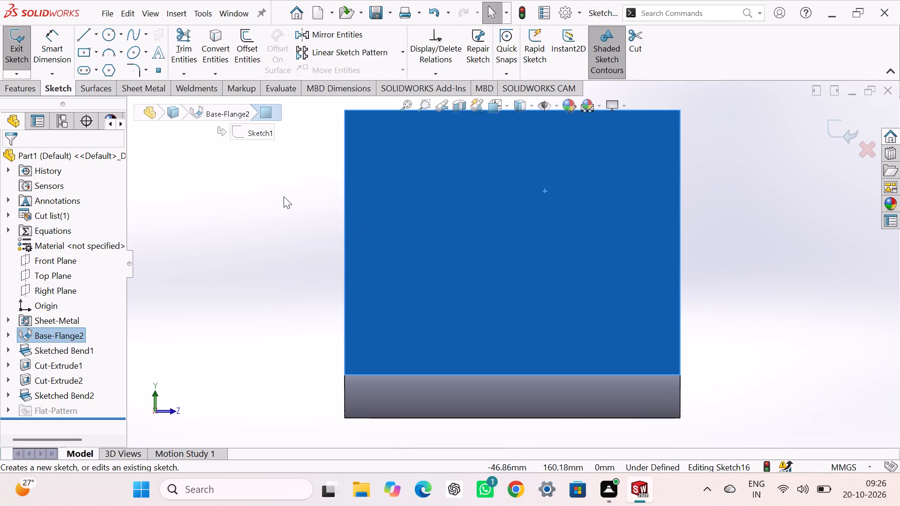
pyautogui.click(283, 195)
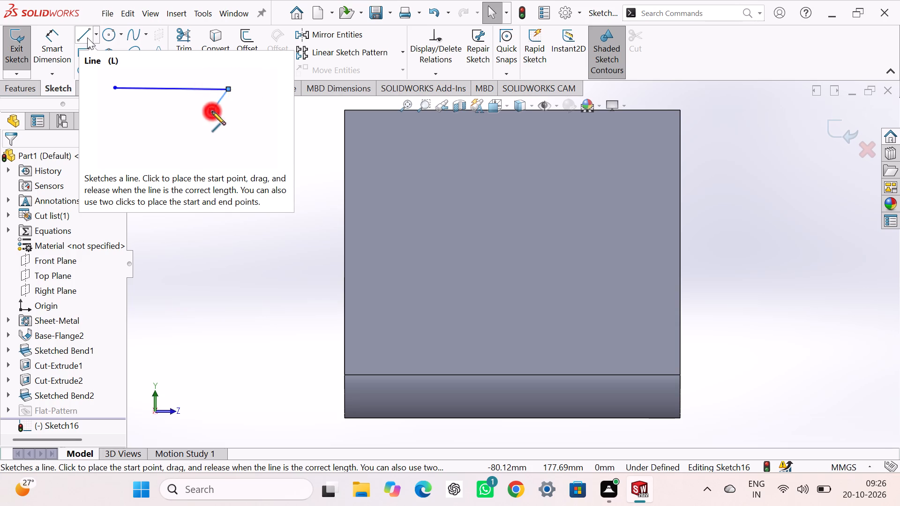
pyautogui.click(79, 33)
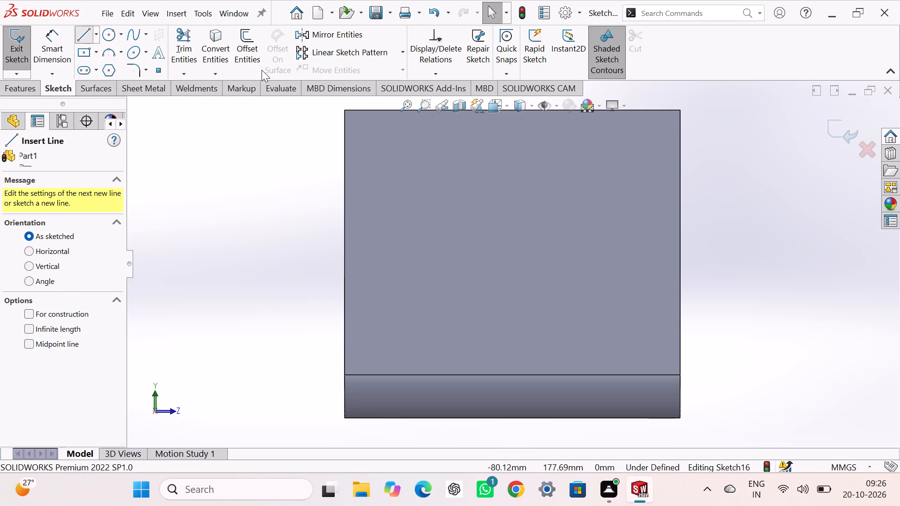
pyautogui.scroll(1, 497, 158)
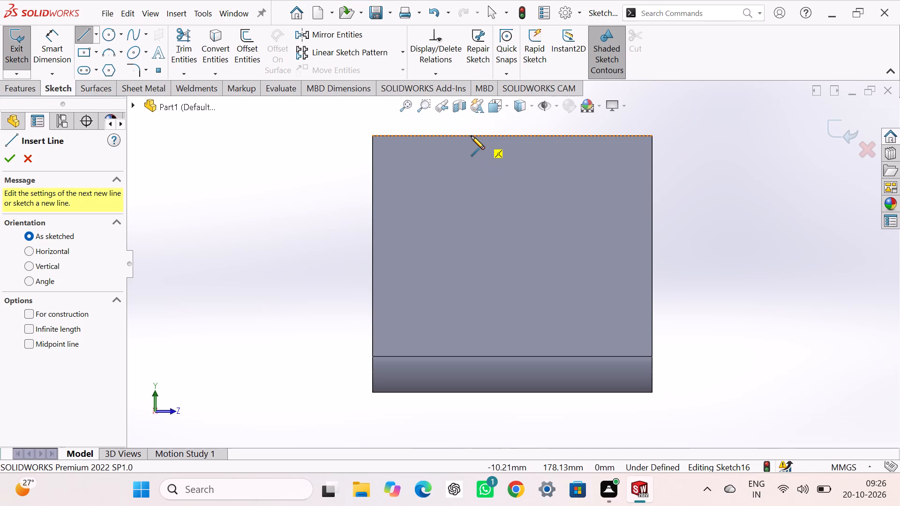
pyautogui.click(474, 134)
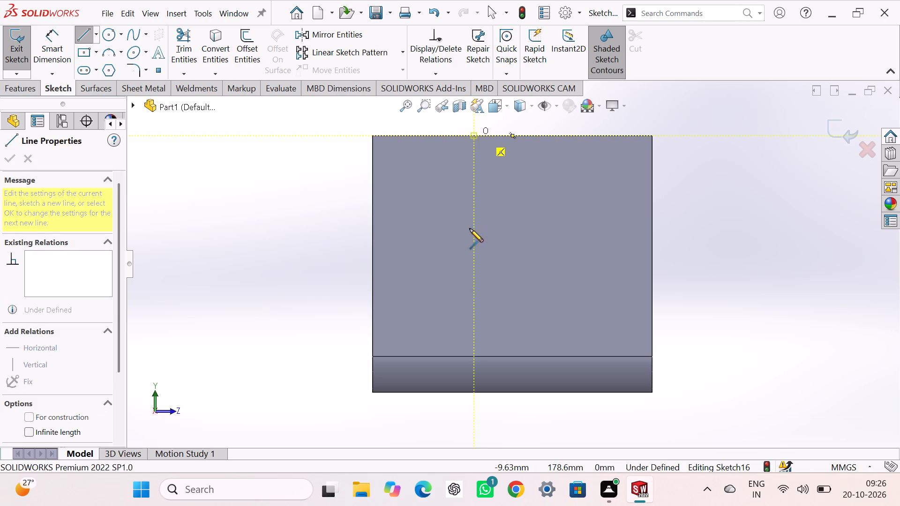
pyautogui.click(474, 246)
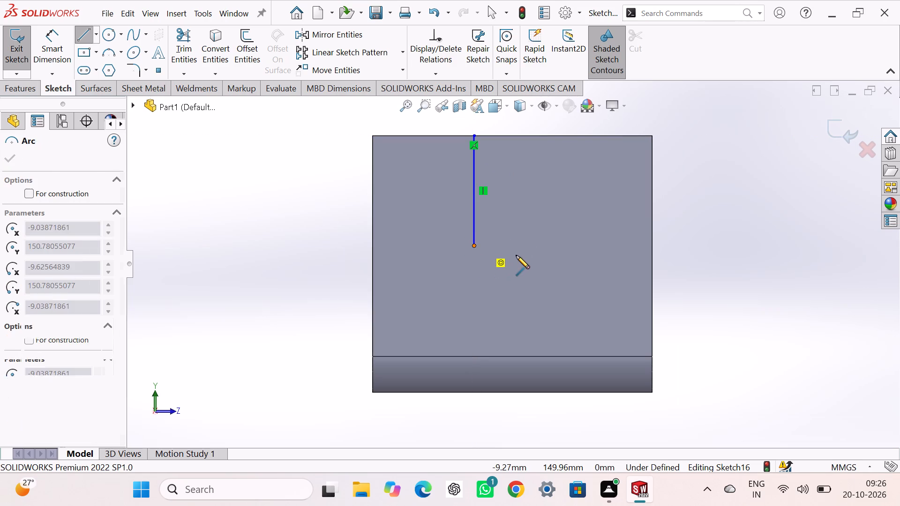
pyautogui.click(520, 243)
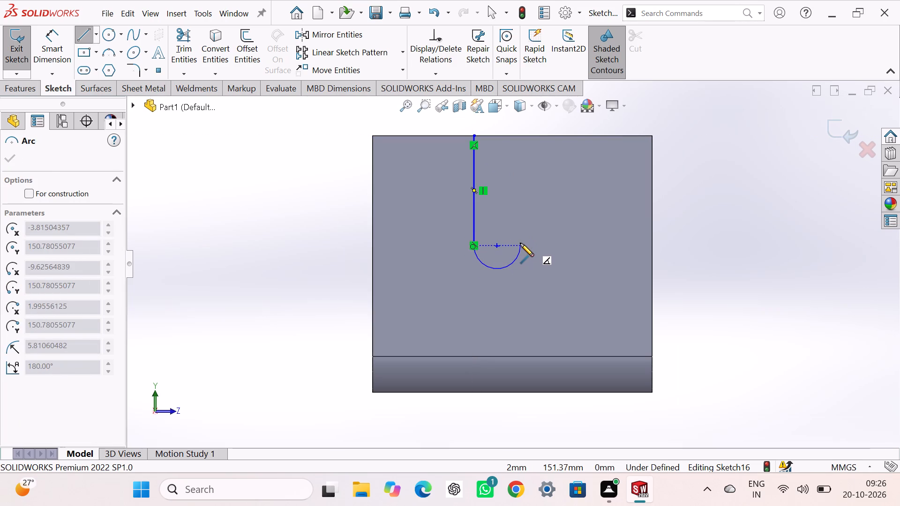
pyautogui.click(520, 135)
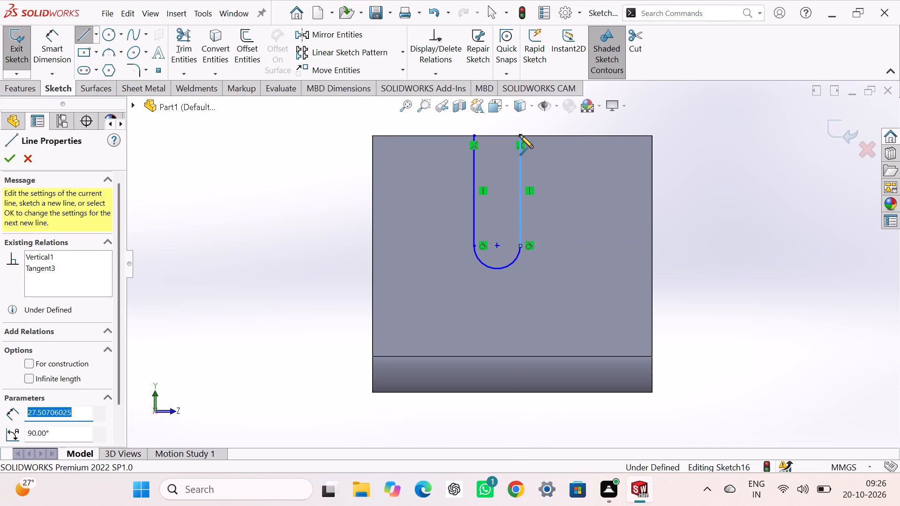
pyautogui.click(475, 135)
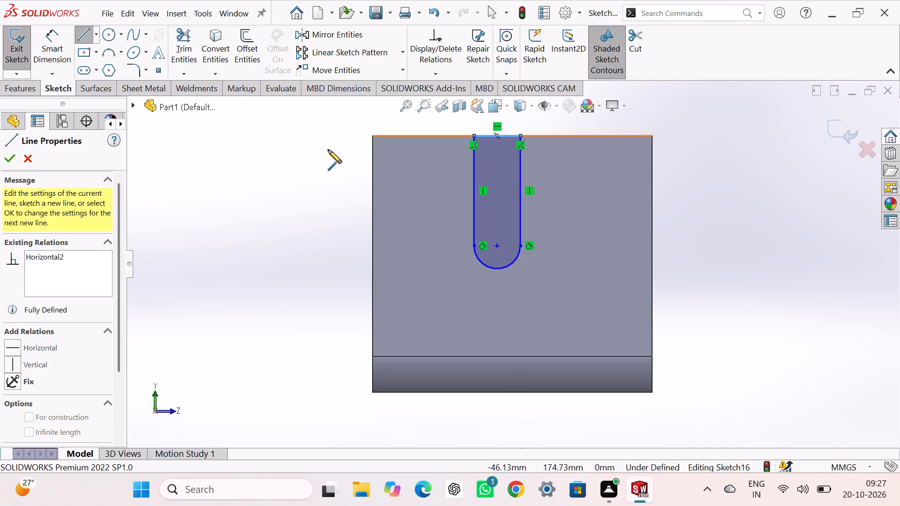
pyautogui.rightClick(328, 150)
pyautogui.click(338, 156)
# Examine the slot profile on the plain leg and its position relative to the drilled leg behind it.
pyautogui.scroll(1, 352, 208)
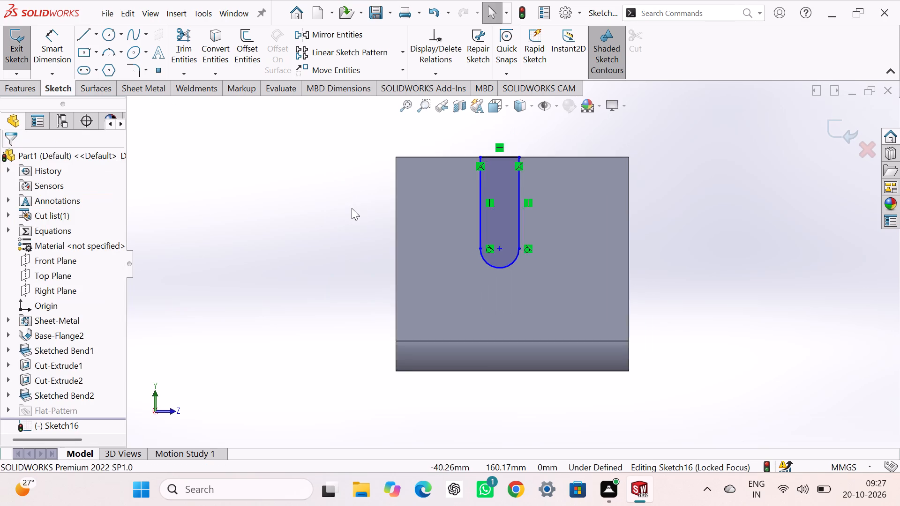
pyautogui.scroll(3, 352, 208)
pyautogui.scroll(-2, 554, 197)
pyautogui.scroll(-4, 506, 238)
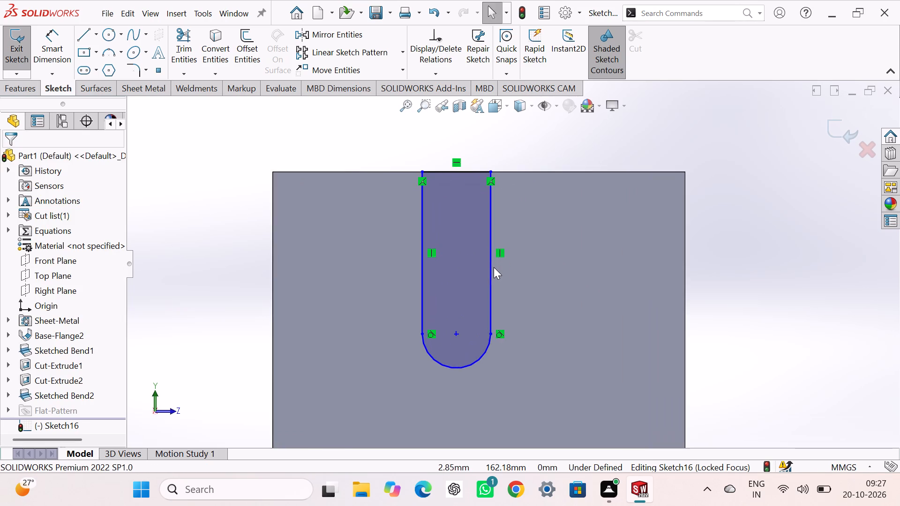
pyautogui.scroll(5, 494, 267)
pyautogui.click(254, 187)
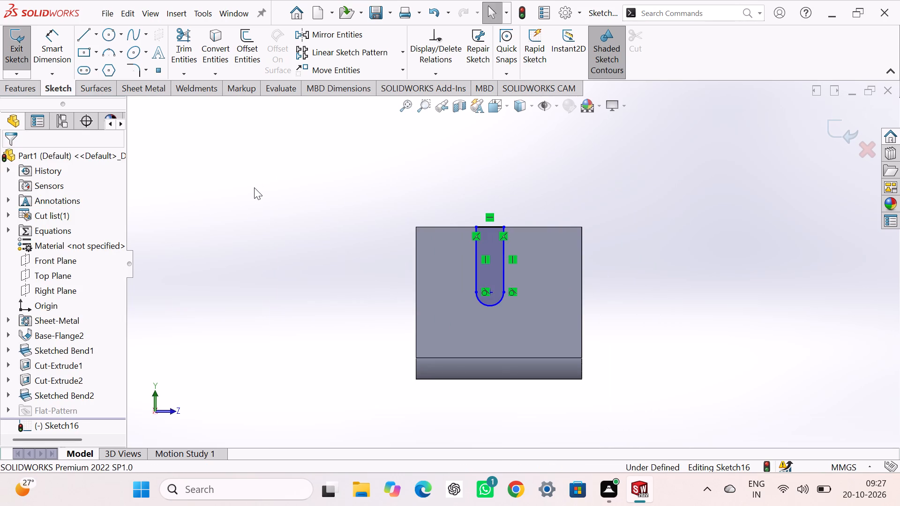
pyautogui.moveTo(596, 164); pyautogui.dragTo(595, 165, button='middle')
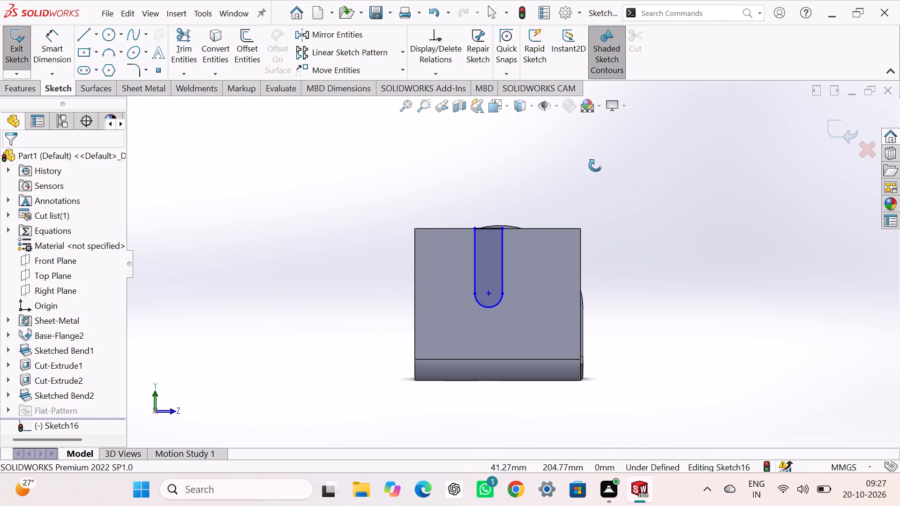
pyautogui.moveTo(595, 165); pyautogui.dragTo(601, 182, button='middle')
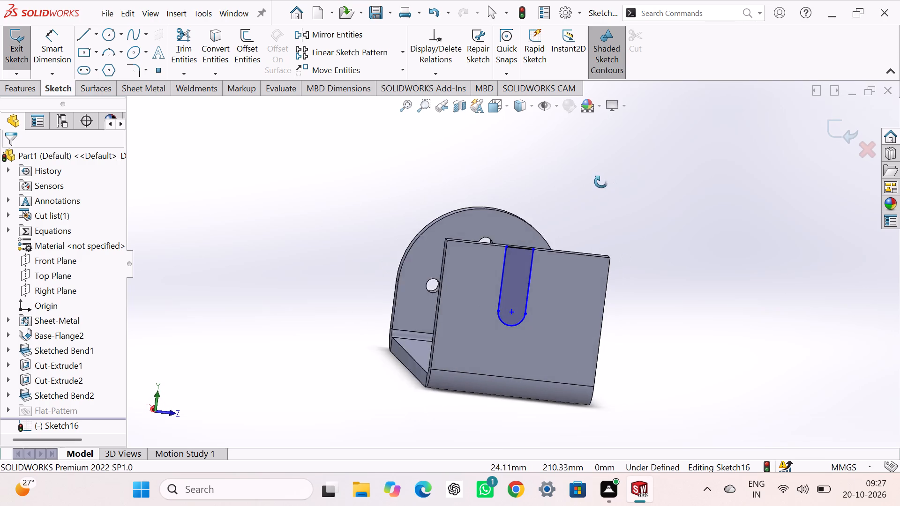
pyautogui.moveTo(601, 182); pyautogui.dragTo(597, 182, button='middle')
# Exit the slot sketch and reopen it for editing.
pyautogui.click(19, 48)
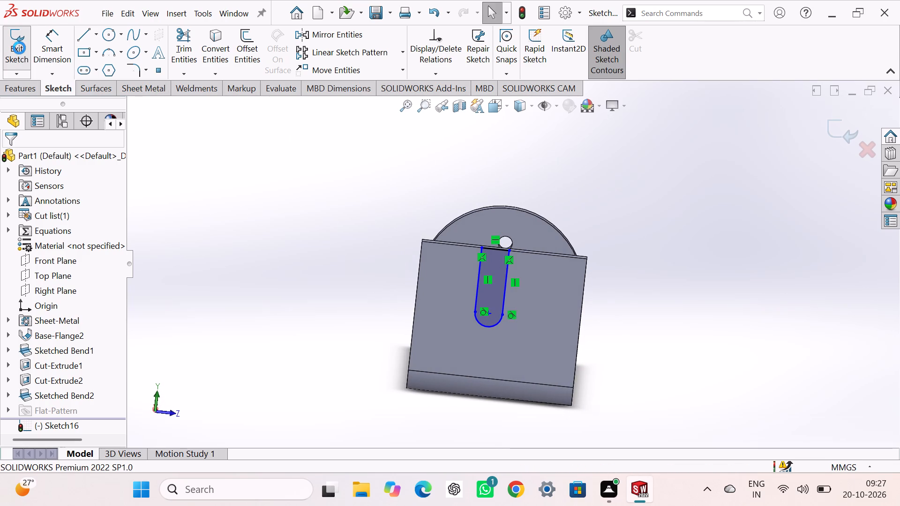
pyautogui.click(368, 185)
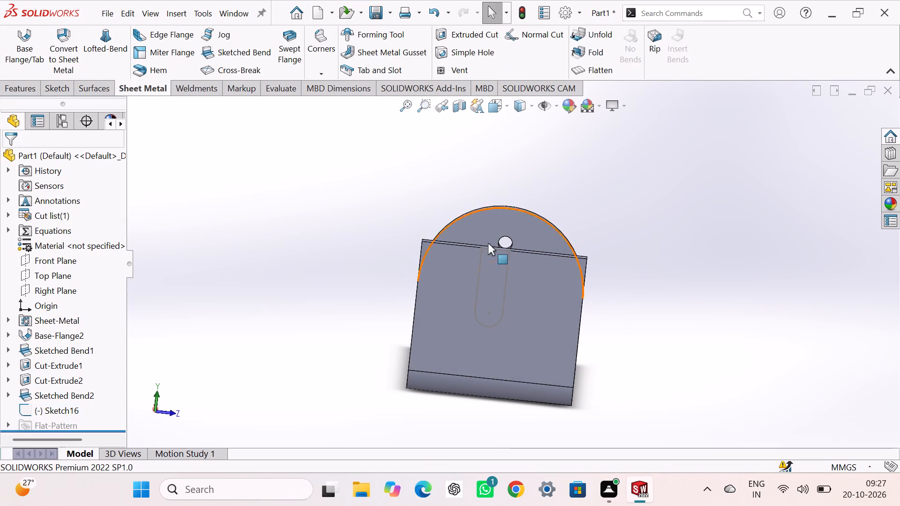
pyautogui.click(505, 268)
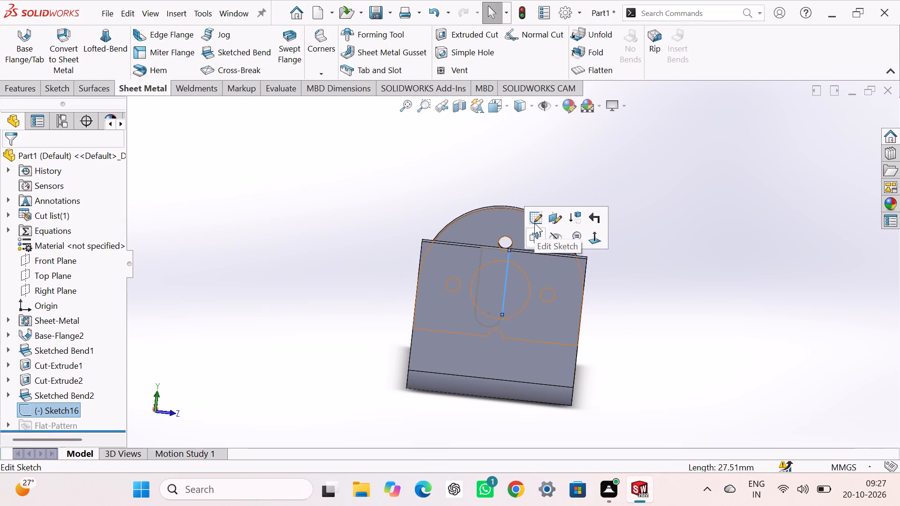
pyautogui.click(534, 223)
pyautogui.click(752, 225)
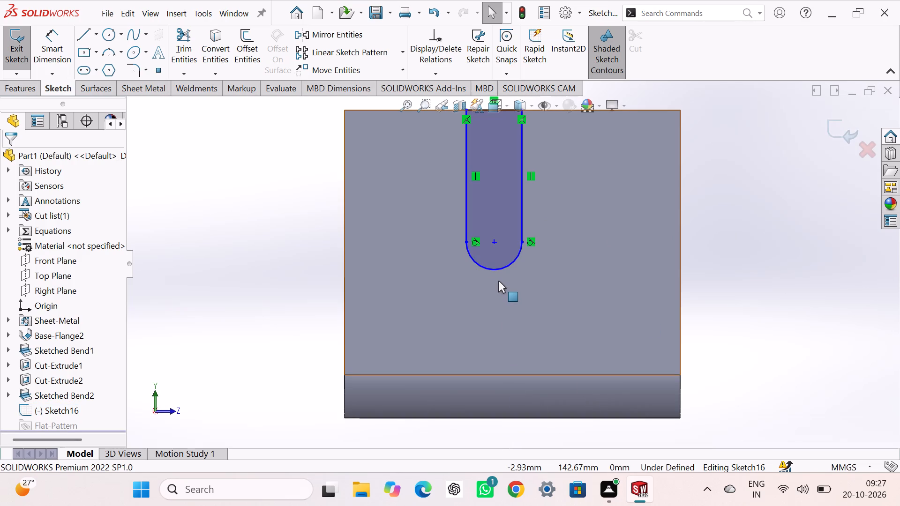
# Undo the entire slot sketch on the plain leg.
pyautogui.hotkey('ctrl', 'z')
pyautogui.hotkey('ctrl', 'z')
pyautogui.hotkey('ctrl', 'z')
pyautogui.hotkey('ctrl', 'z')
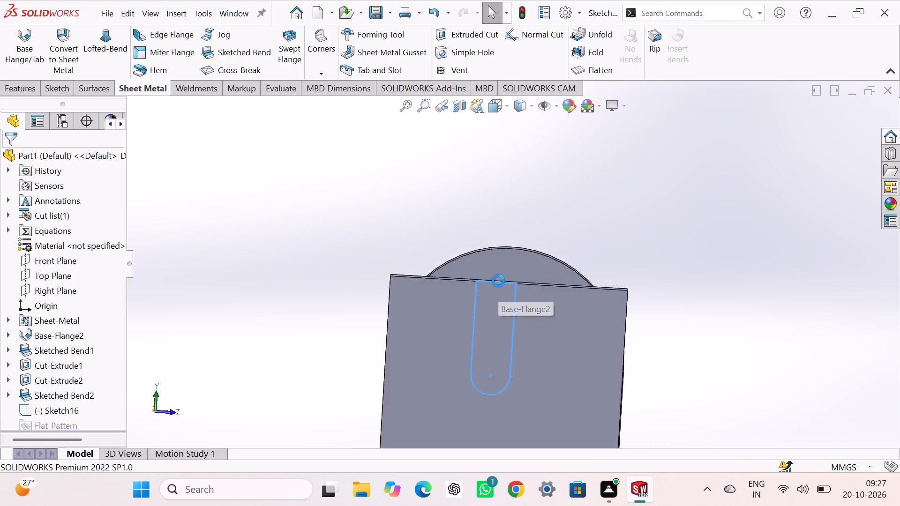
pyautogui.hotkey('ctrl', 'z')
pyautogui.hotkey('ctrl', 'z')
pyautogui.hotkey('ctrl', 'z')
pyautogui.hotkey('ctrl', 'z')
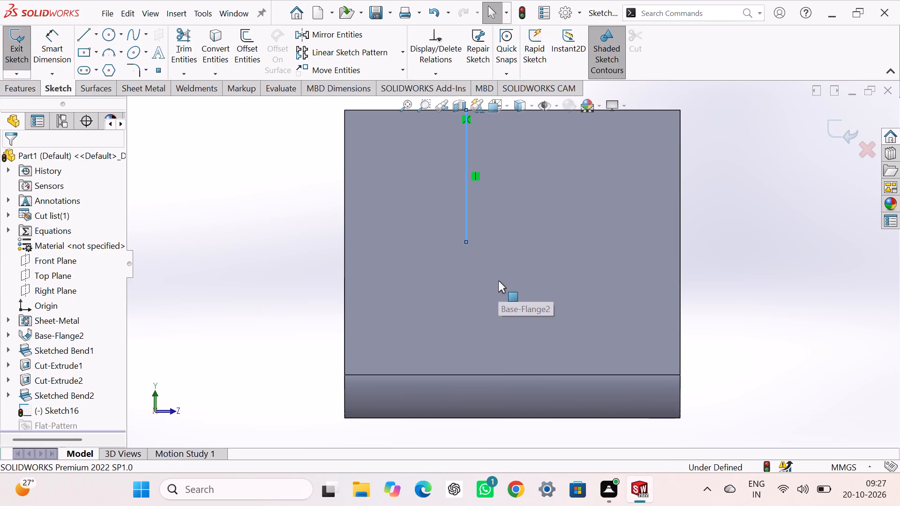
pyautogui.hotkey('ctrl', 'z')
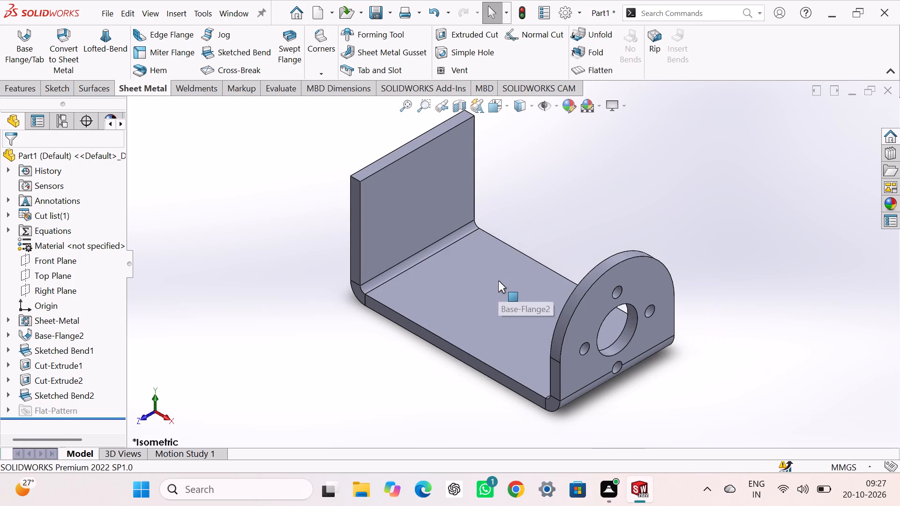
# Start a new sketch on the plain leg's outer face and draw a vertical line about 68 mm long from the free edge's midpoint.
pyautogui.click(690, 217)
pyautogui.moveTo(348, 232); pyautogui.dragTo(374, 251, button='middle')
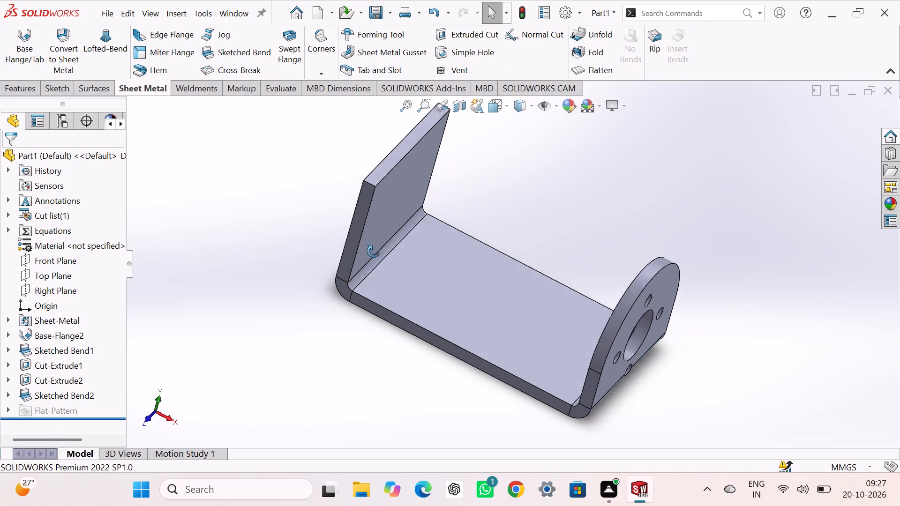
pyautogui.moveTo(374, 251); pyautogui.dragTo(430, 295, button='middle')
pyautogui.click(426, 199)
pyautogui.click(475, 169)
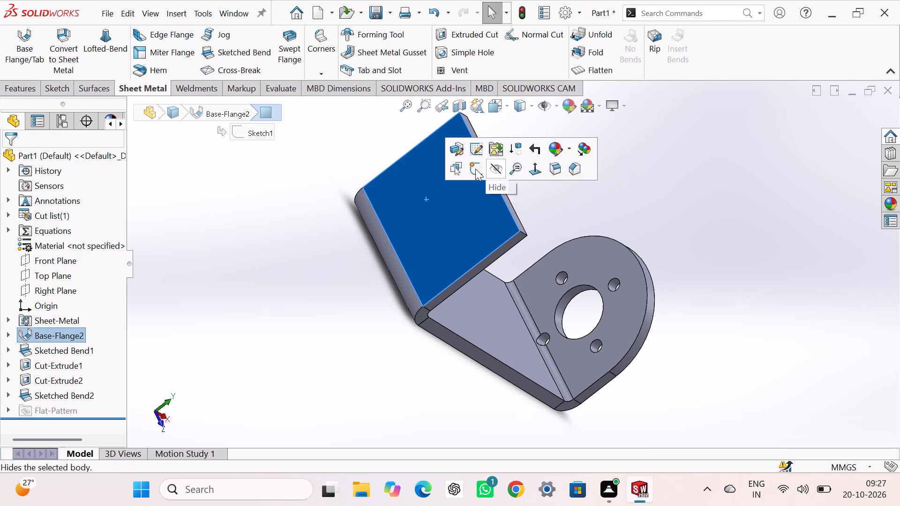
pyautogui.click(266, 222)
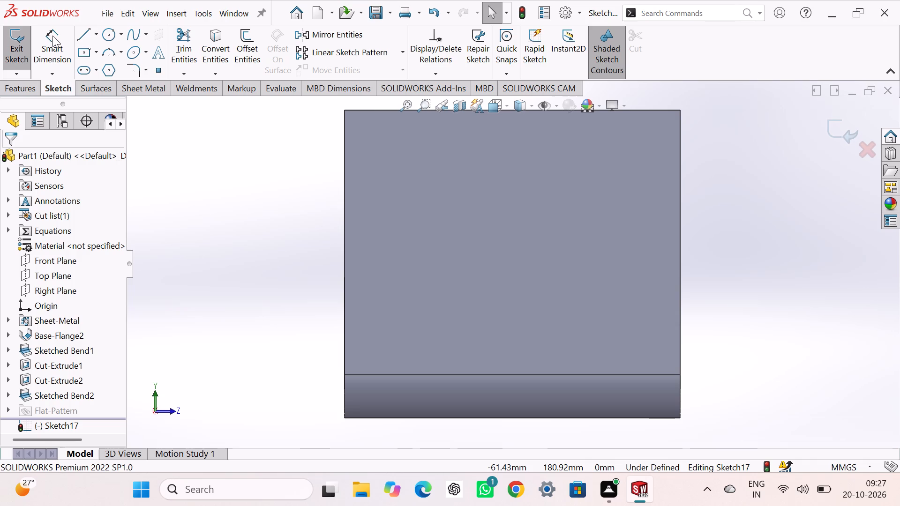
pyautogui.click(85, 34)
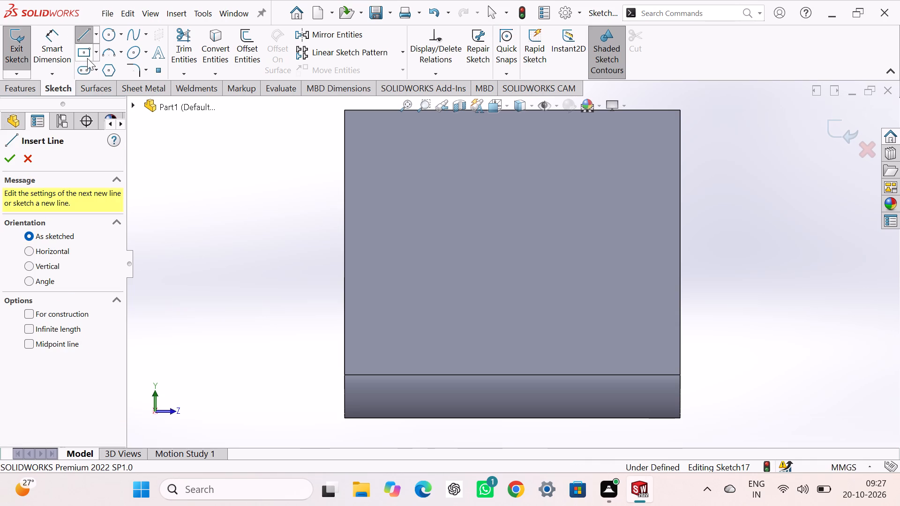
pyautogui.scroll(1, 520, 131)
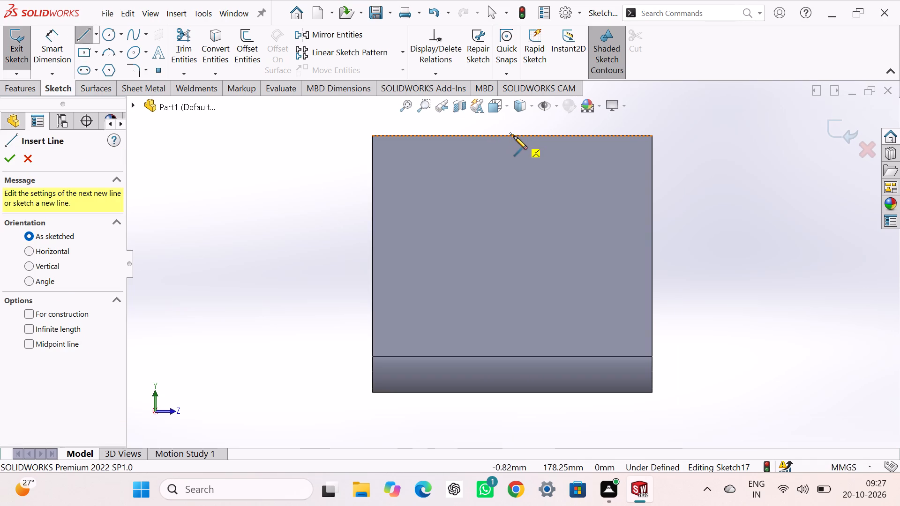
pyautogui.click(511, 135)
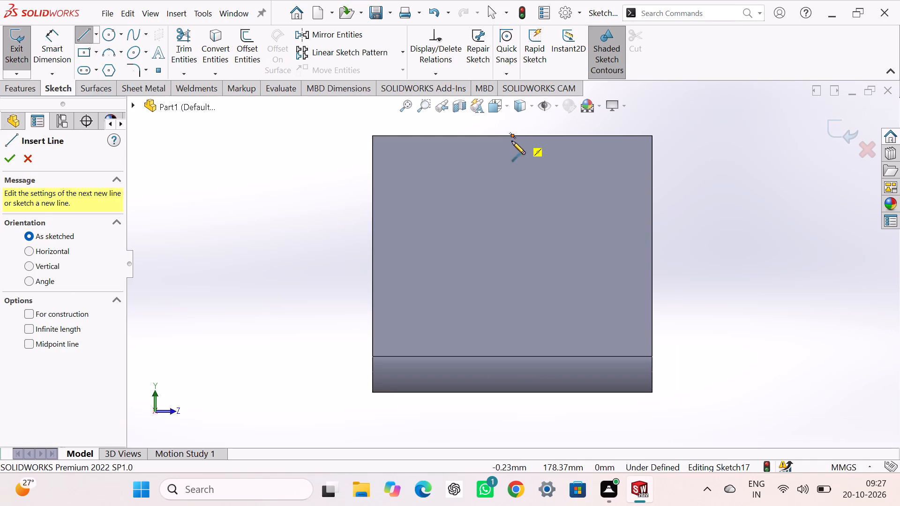
pyautogui.click(511, 406)
pyautogui.rightClick(243, 248)
pyautogui.click(280, 253)
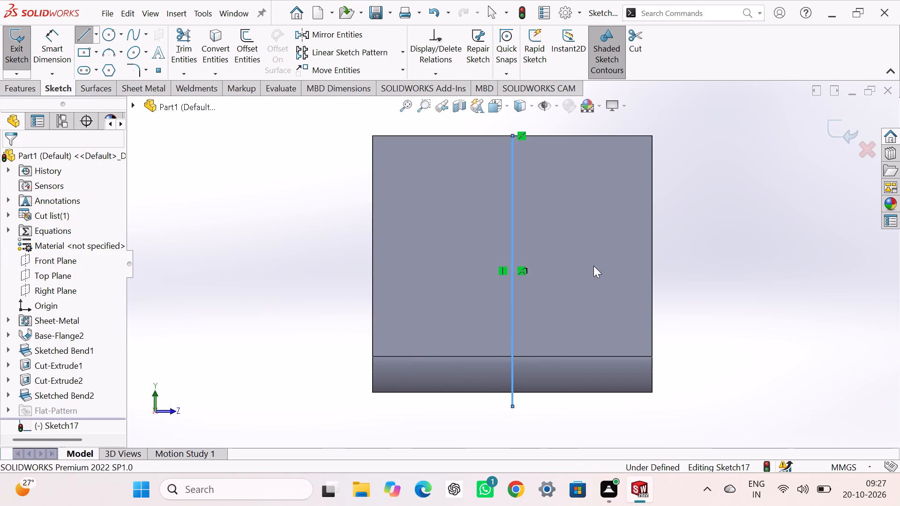
# Convert the vertical center line to construction geometry.
pyautogui.click(511, 200)
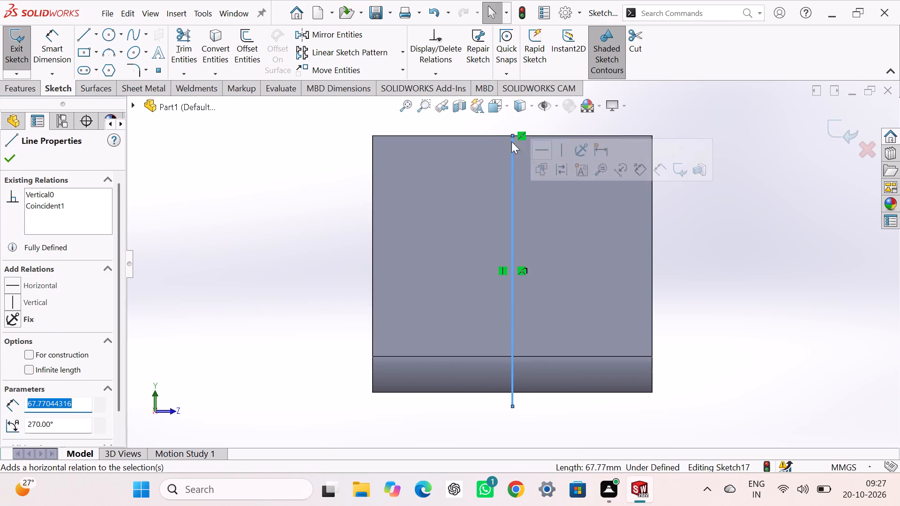
pyautogui.click(558, 166)
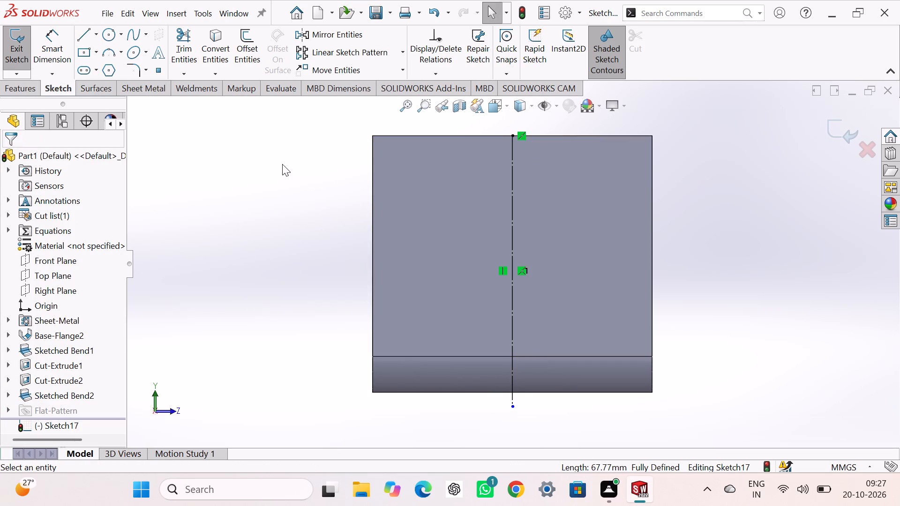
pyautogui.click(282, 163)
# Sketch a closed round-bottomed slot profile from the free edge around the center line, with sides about 22 mm long and arc radius about 10 mm.
pyautogui.click(84, 34)
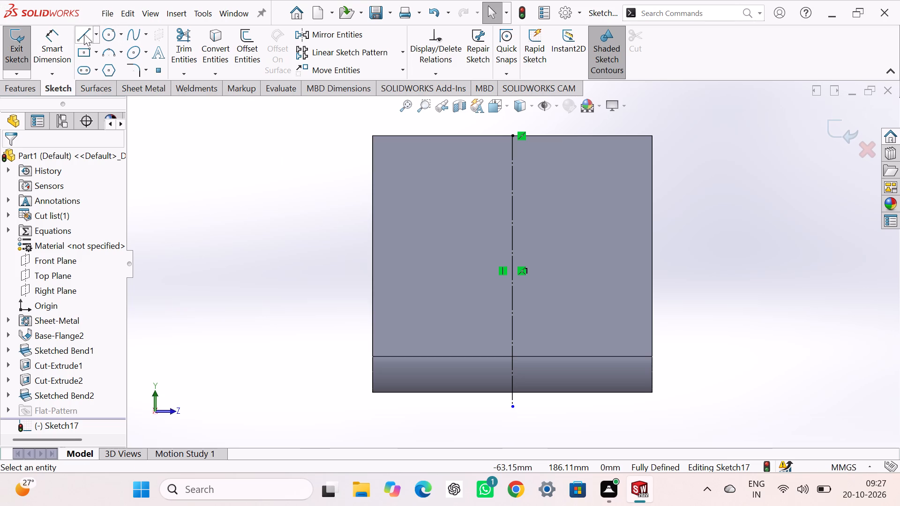
pyautogui.click(467, 135)
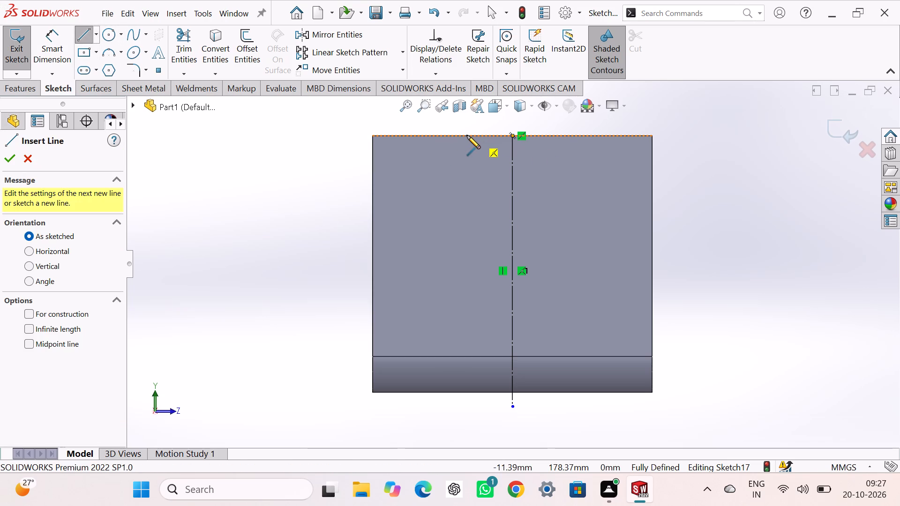
pyautogui.click(469, 223)
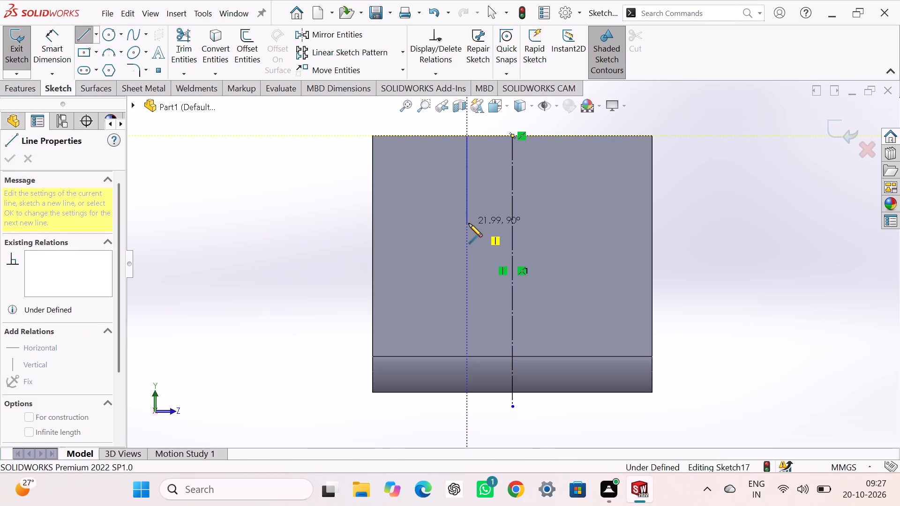
pyautogui.click(547, 223)
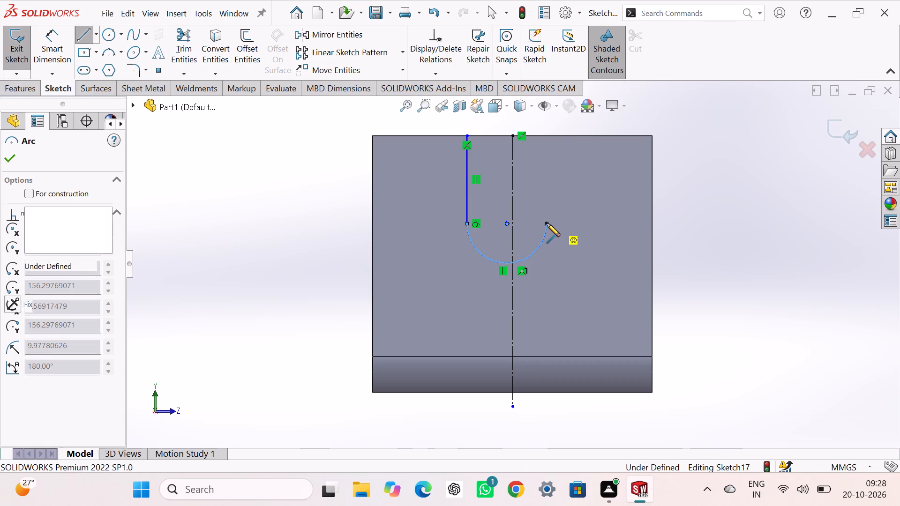
pyautogui.click(548, 137)
pyautogui.click(465, 135)
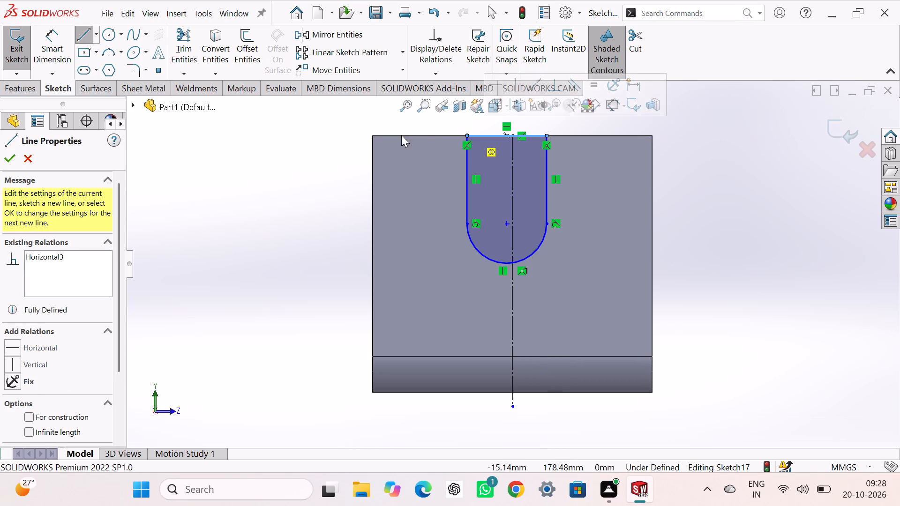
pyautogui.rightClick(286, 137)
pyautogui.click(300, 142)
pyautogui.click(297, 150)
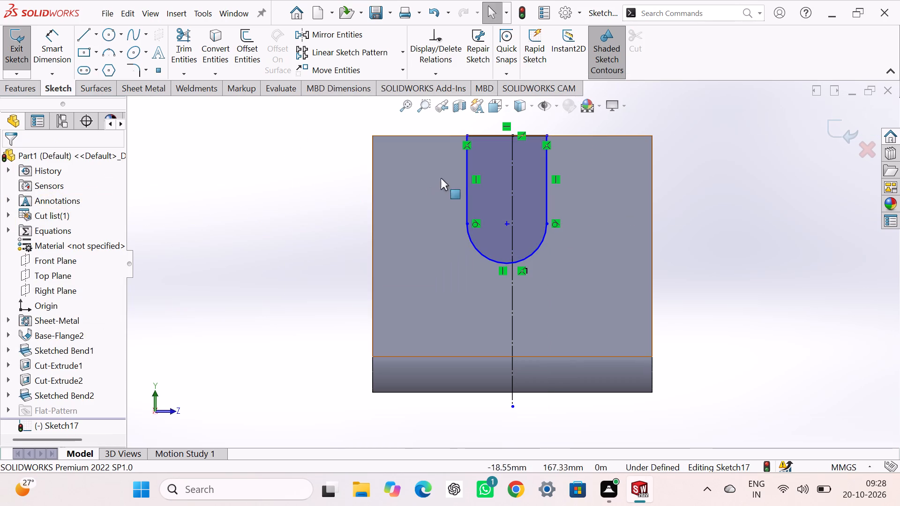
# Make the slot's two straight sides symmetric about the vertical center line.
pyautogui.click(467, 178)
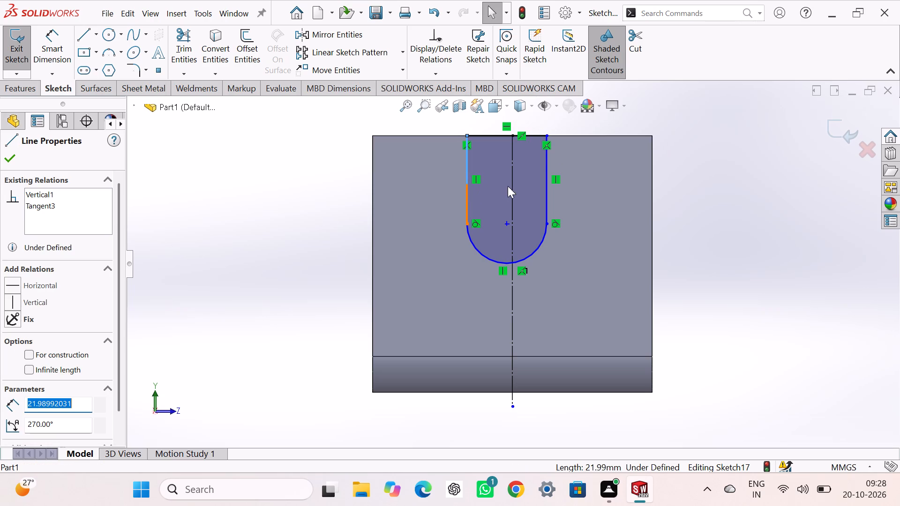
pyautogui.keyDown('ctrl'); pyautogui.click(513, 186); pyautogui.keyUp('ctrl')
pyautogui.keyDown('ctrl'); pyautogui.click(548, 186); pyautogui.keyUp('ctrl')
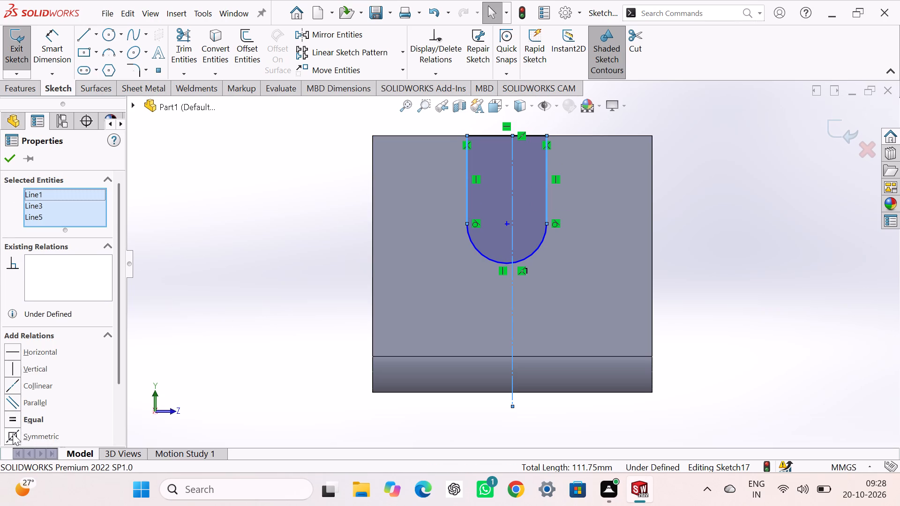
pyautogui.click(12, 433)
pyautogui.click(244, 304)
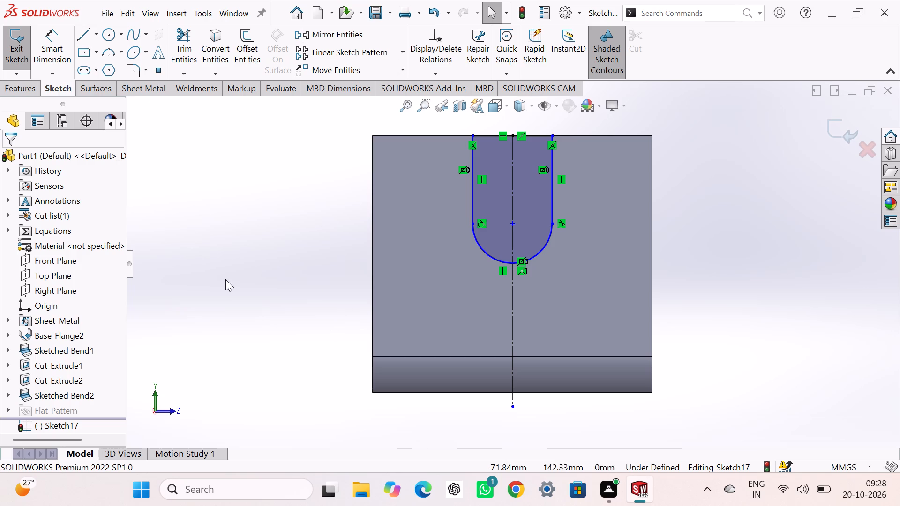
# Dimension the distance from the leg's side edge to the nearer straight side of the slot as 27.5 mm.
pyautogui.moveTo(225, 279); pyautogui.dragTo(238, 154, button='right')
pyautogui.click(472, 153)
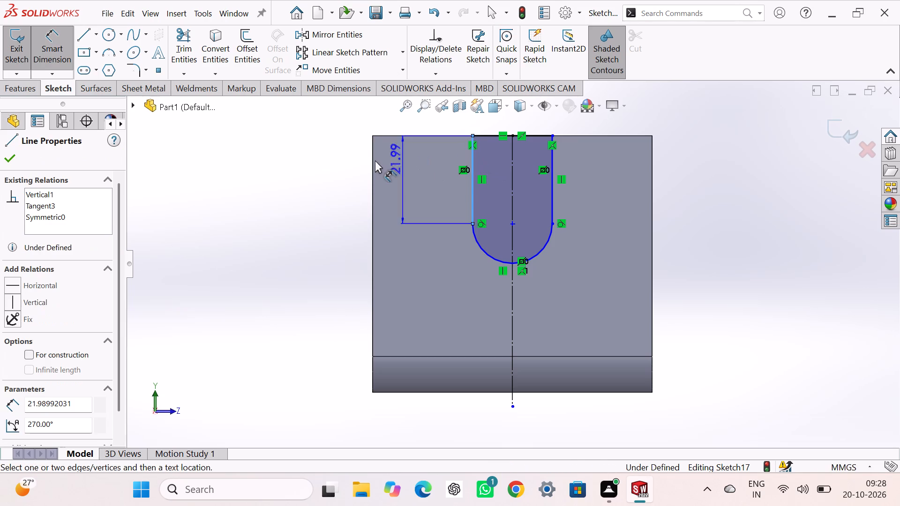
pyautogui.click(372, 160)
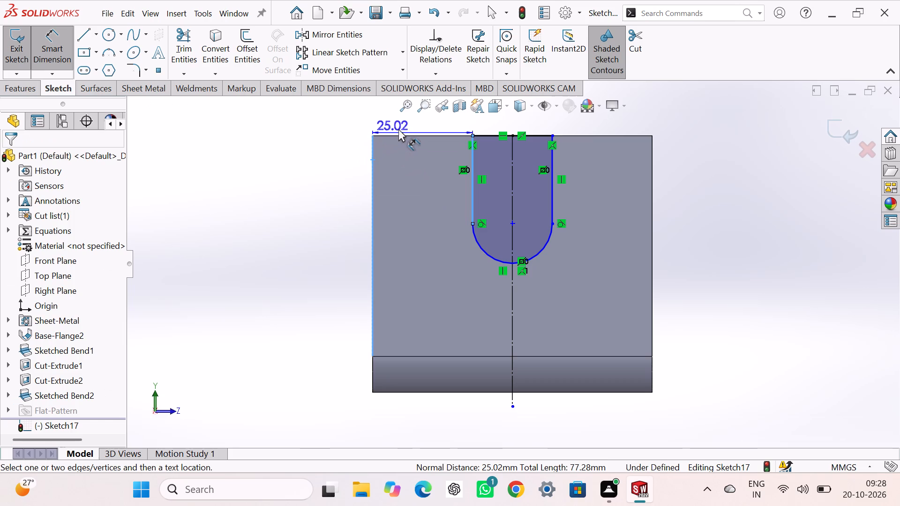
pyautogui.click(399, 128)
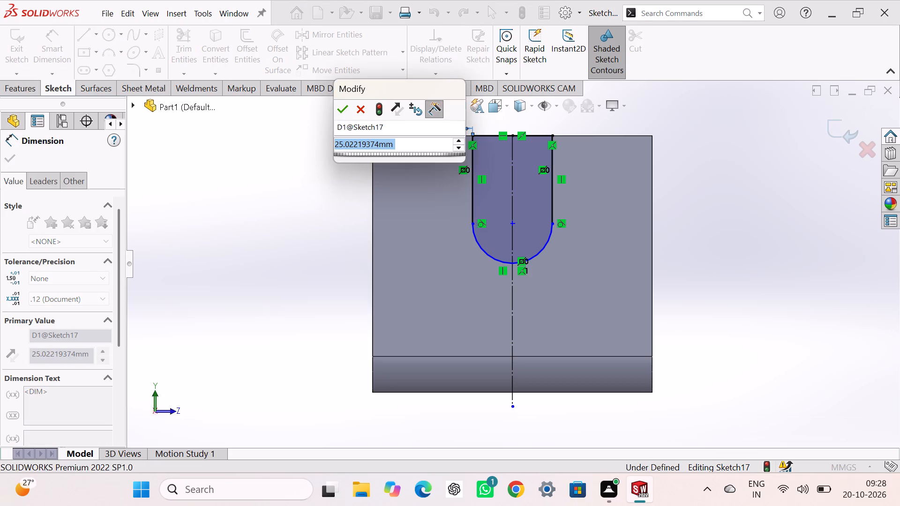
pyautogui.press('2')
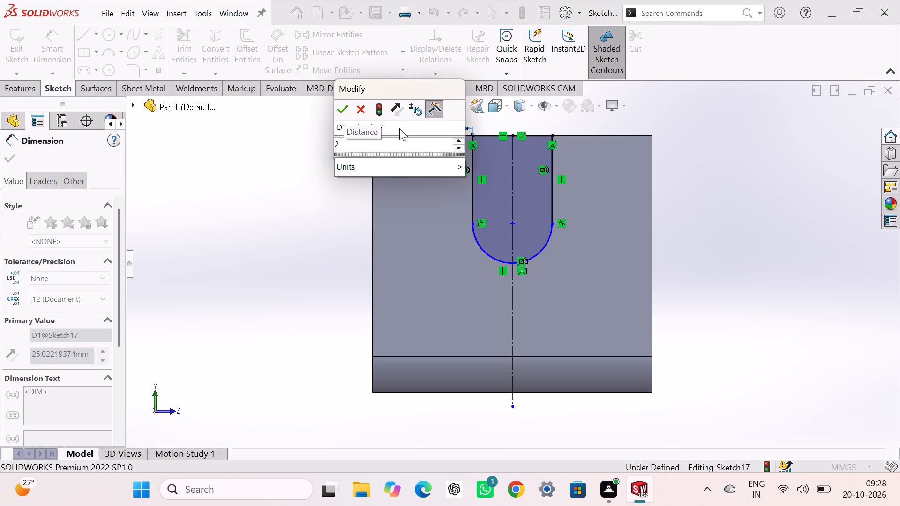
pyautogui.write('7.5')
pyautogui.press('Return')
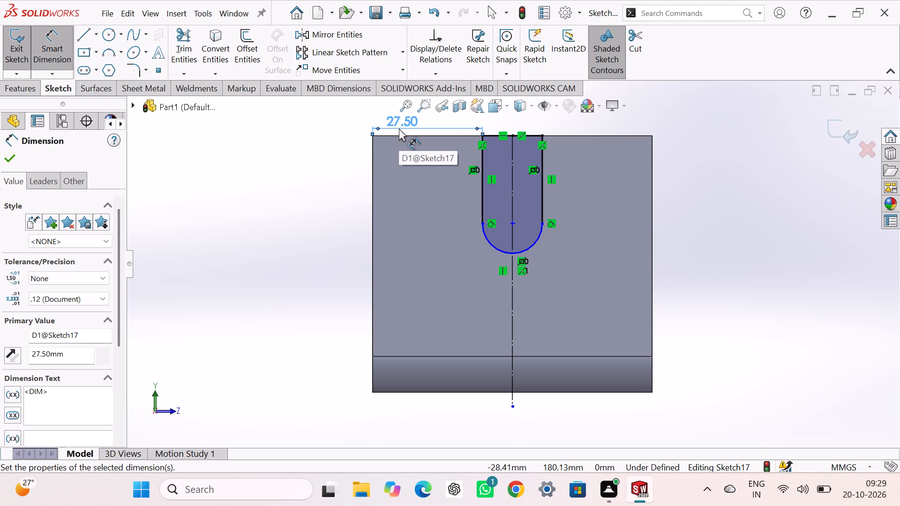
# Dimension the slot's arc center at 20 mm from the leg's bend edge.
pyautogui.click(517, 355)
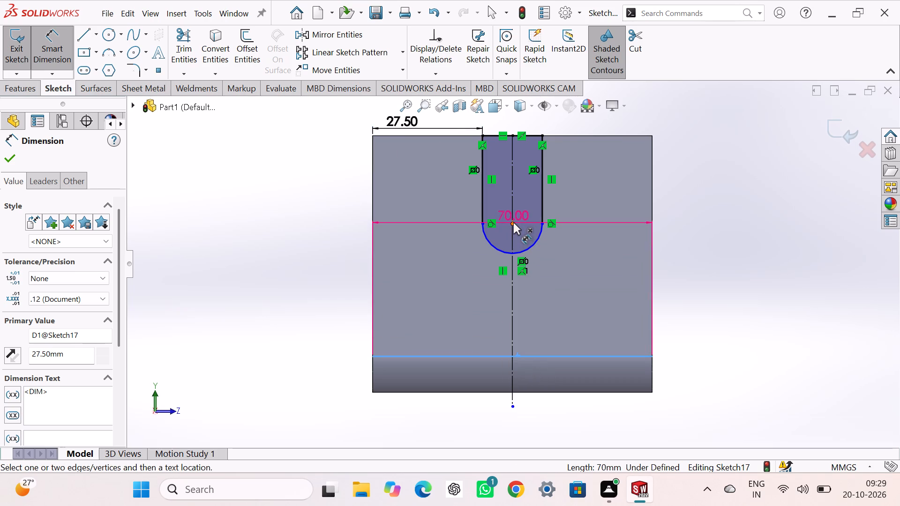
pyautogui.click(513, 223)
pyautogui.click(687, 301)
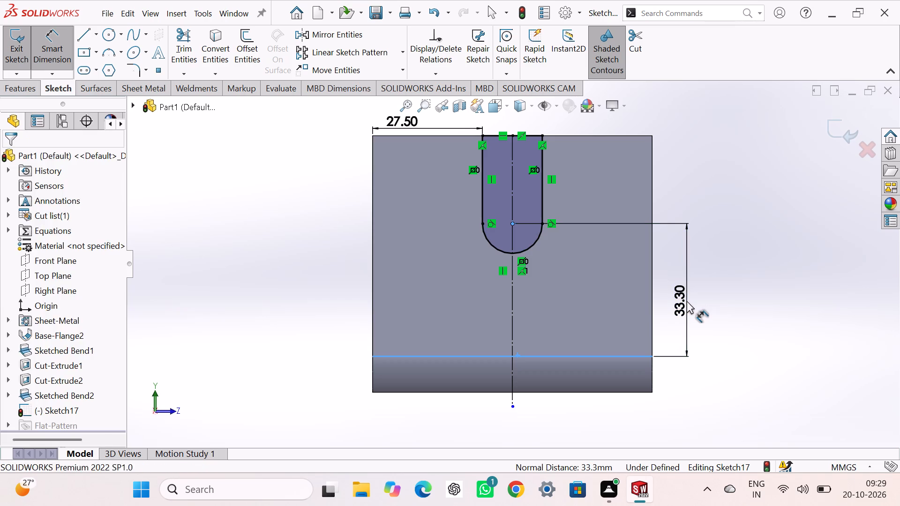
pyautogui.write('20')
pyautogui.press('Return')
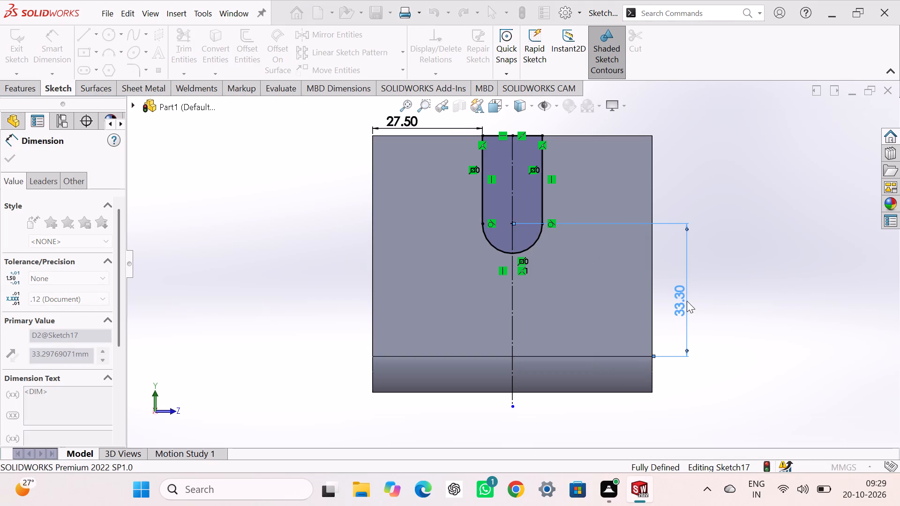
# Set the distance from the bend edge to the slot's arc center to 15 mm.
pyautogui.doubleClick(677, 320)
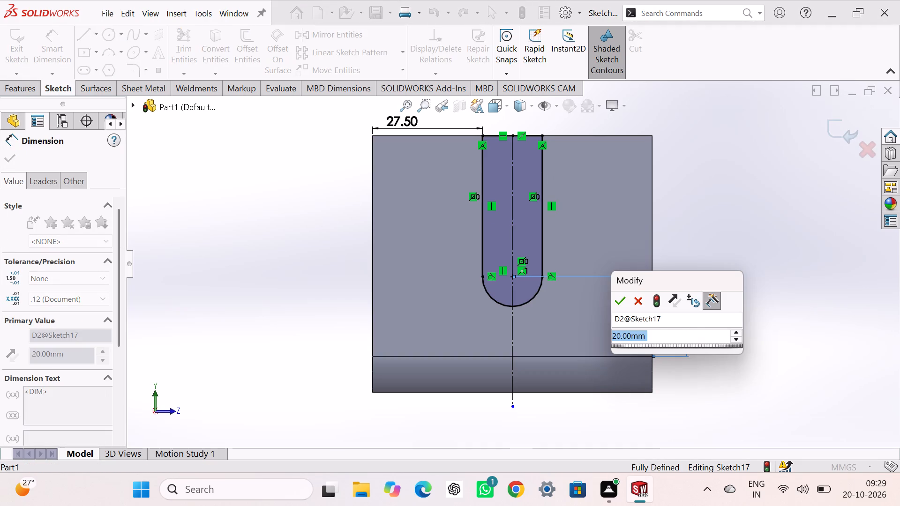
pyautogui.write('15')
pyautogui.press('Return')
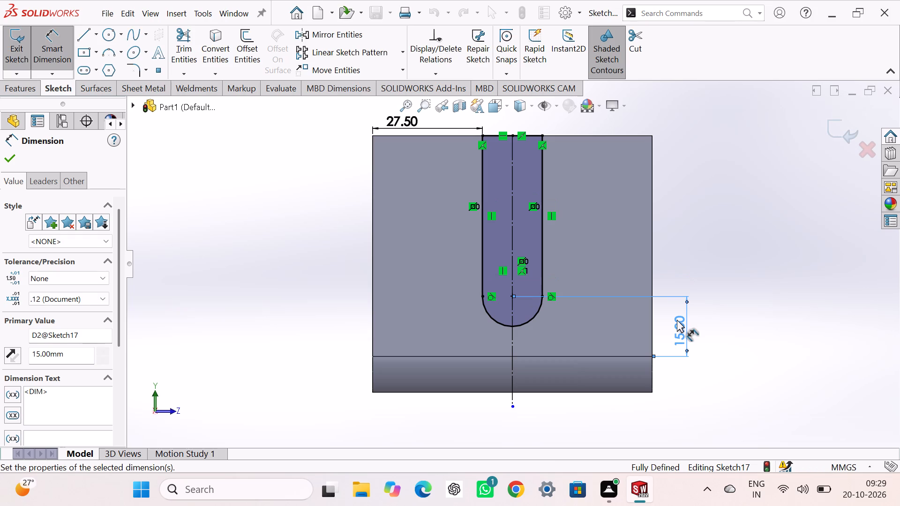
# Exit the slot sketch and extrude-cut it through the leg with a blind depth of 10 mm.
pyautogui.click(831, 126)
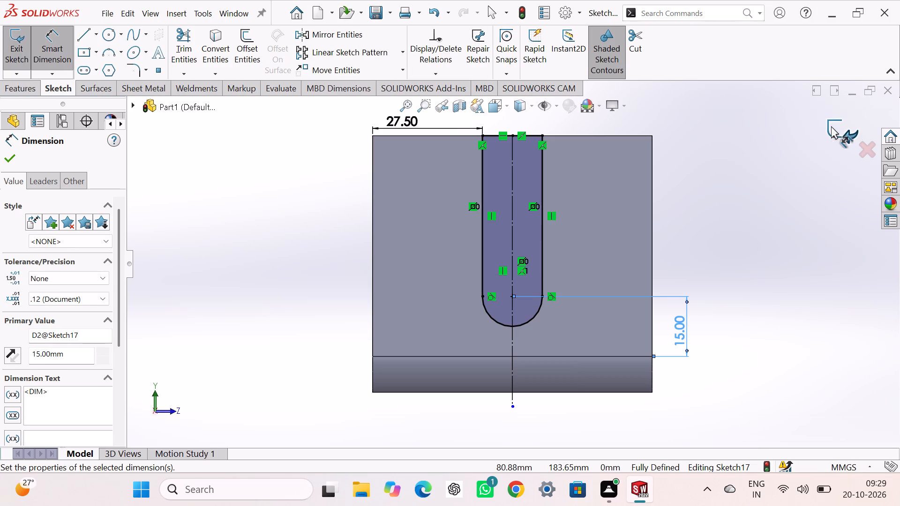
pyautogui.moveTo(805, 186); pyautogui.dragTo(781, 194, button='middle')
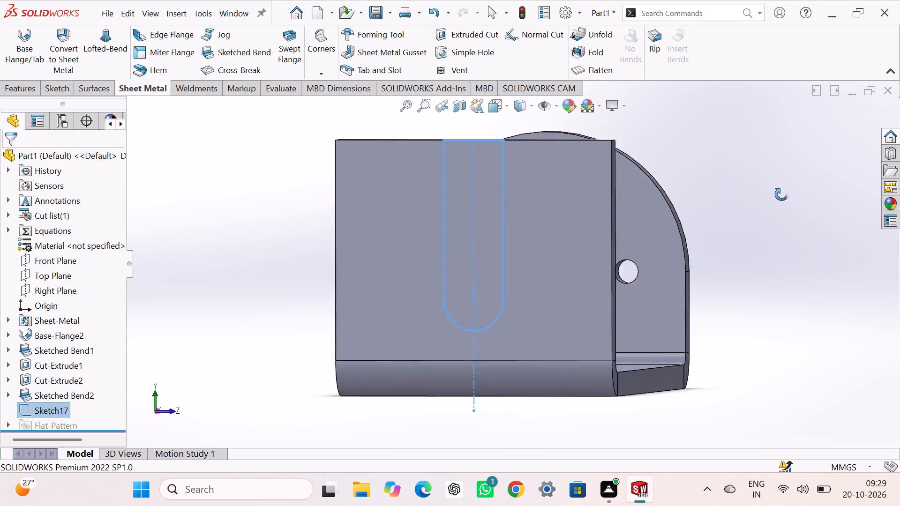
pyautogui.moveTo(781, 194); pyautogui.dragTo(700, 241, button='middle')
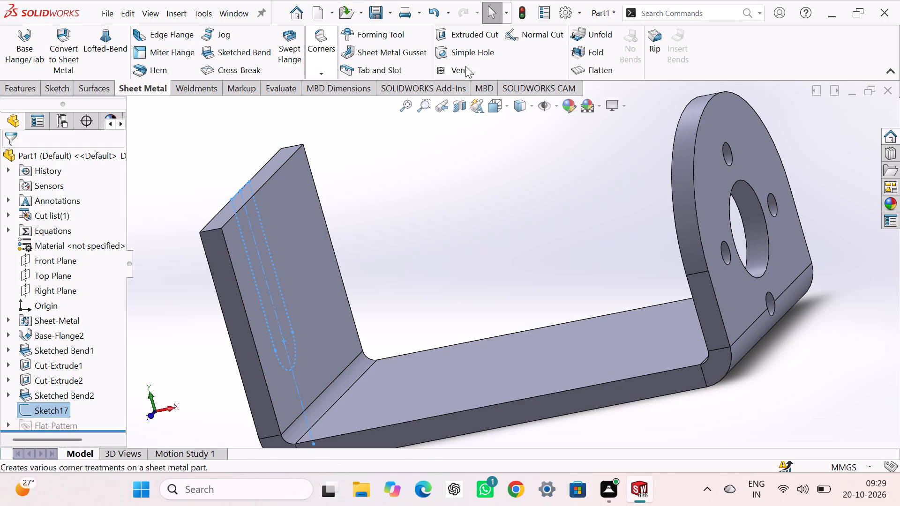
pyautogui.click(470, 32)
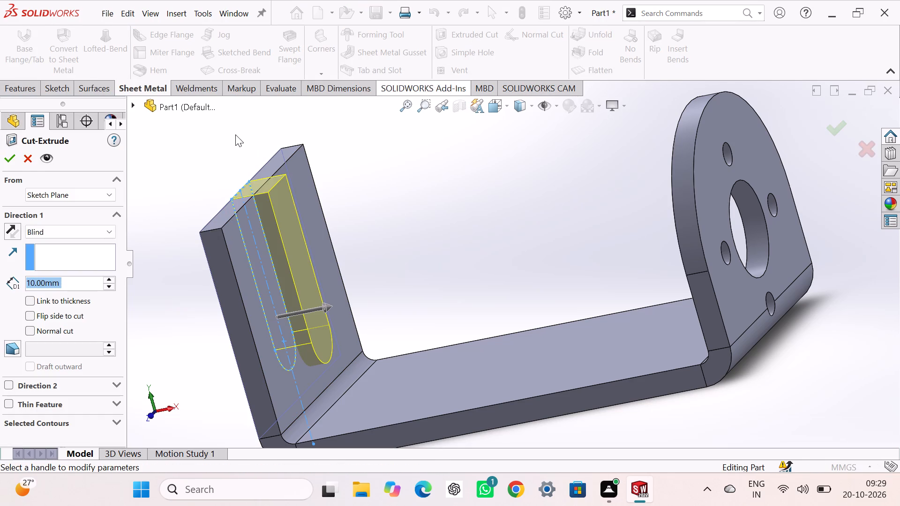
pyautogui.click(10, 158)
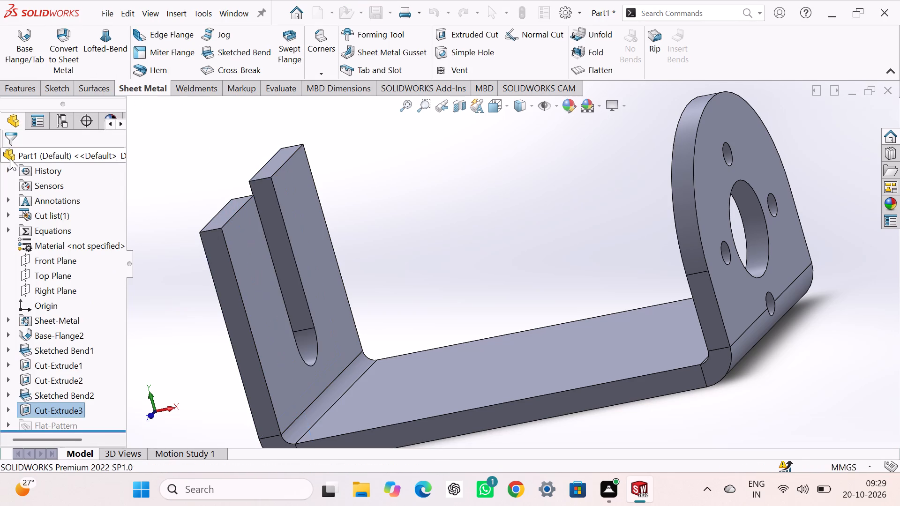
pyautogui.click(450, 193)
# Start a new sketch on the slotted leg's outer face and draw a vertical center line about 67 mm long down the slot's middle from the free edge.
pyautogui.scroll(2, 450, 193)
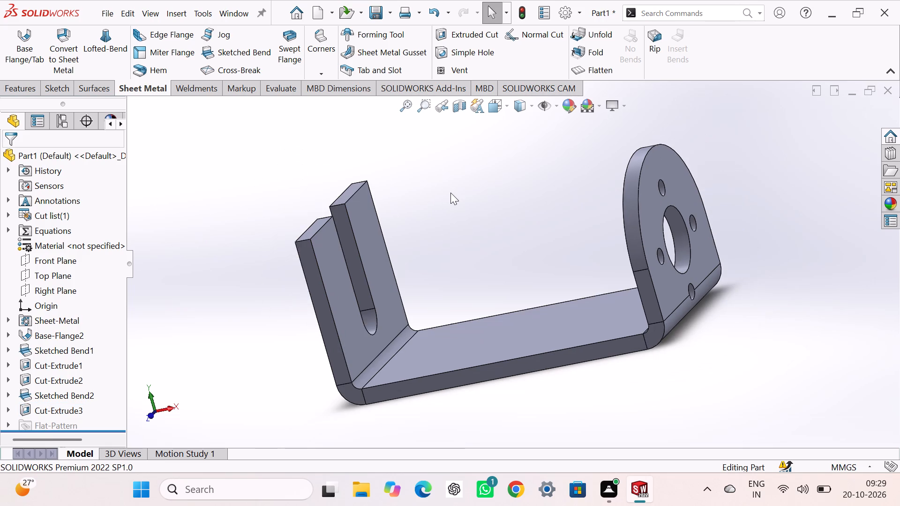
pyautogui.moveTo(448, 206); pyautogui.dragTo(540, 205, button='middle')
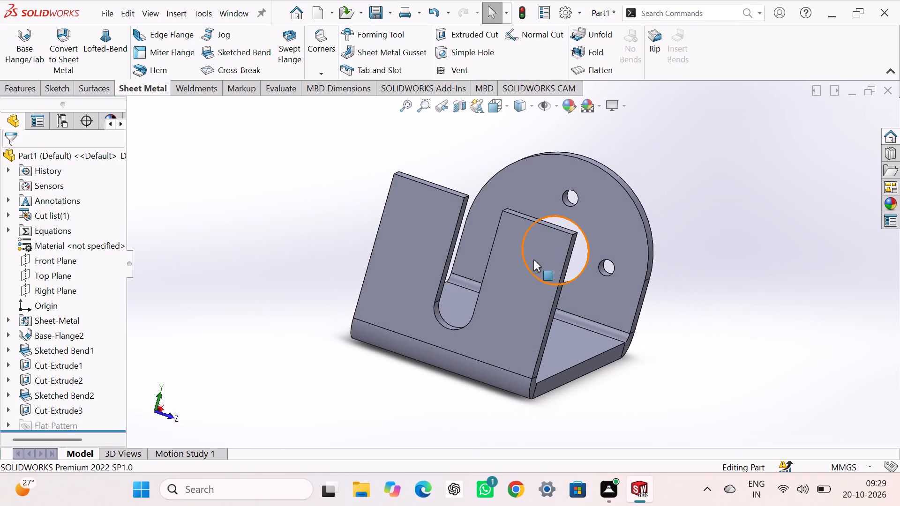
pyautogui.click(533, 260)
pyautogui.click(583, 230)
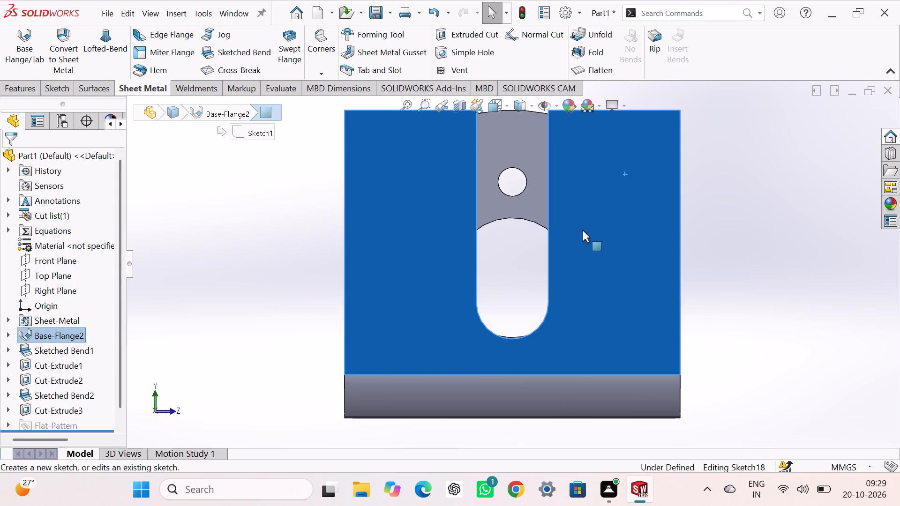
pyautogui.click(771, 221)
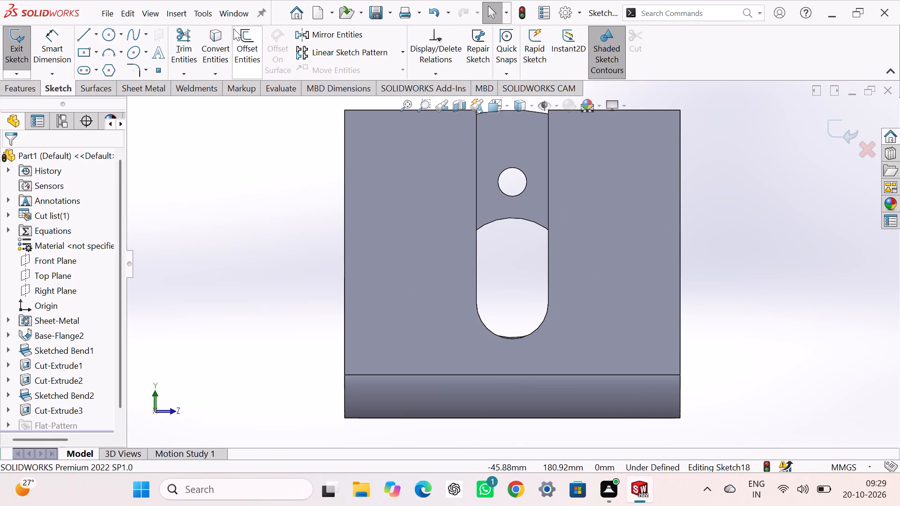
pyautogui.click(96, 37)
pyautogui.click(100, 69)
pyautogui.scroll(2, 509, 151)
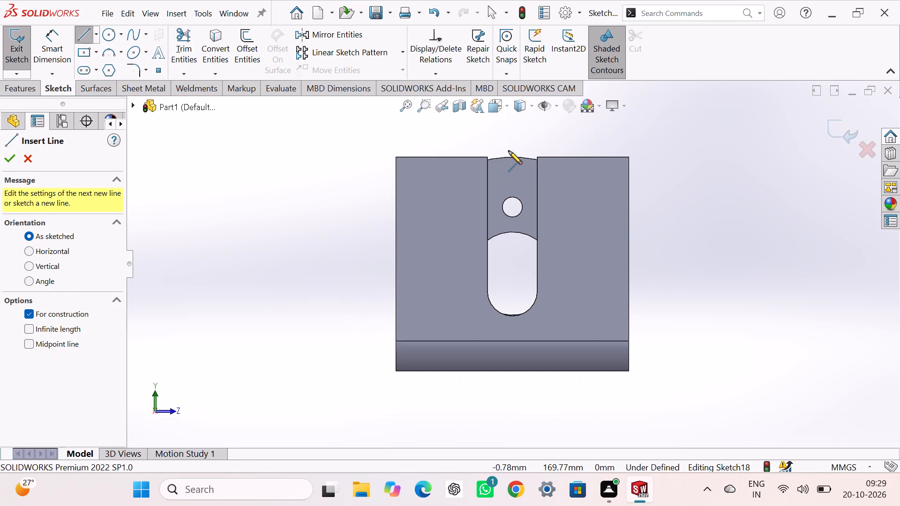
pyautogui.click(511, 156)
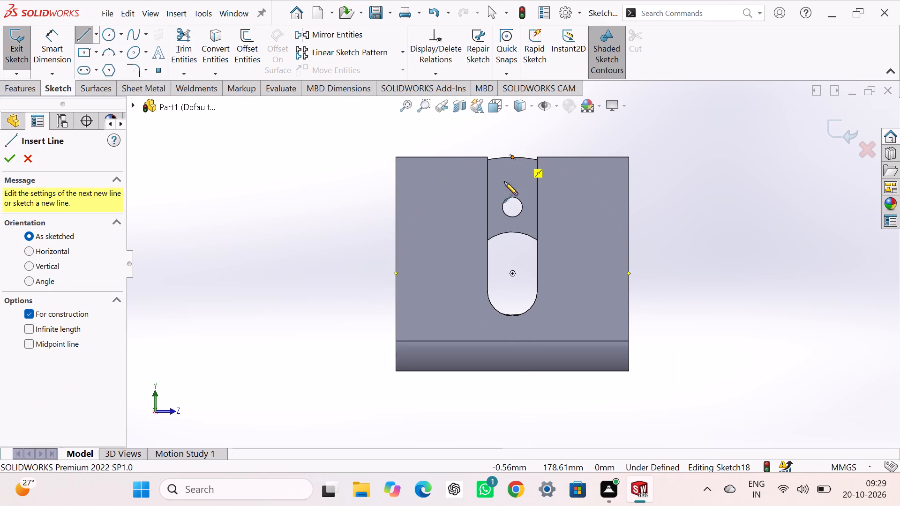
pyautogui.click(514, 379)
pyautogui.rightClick(215, 247)
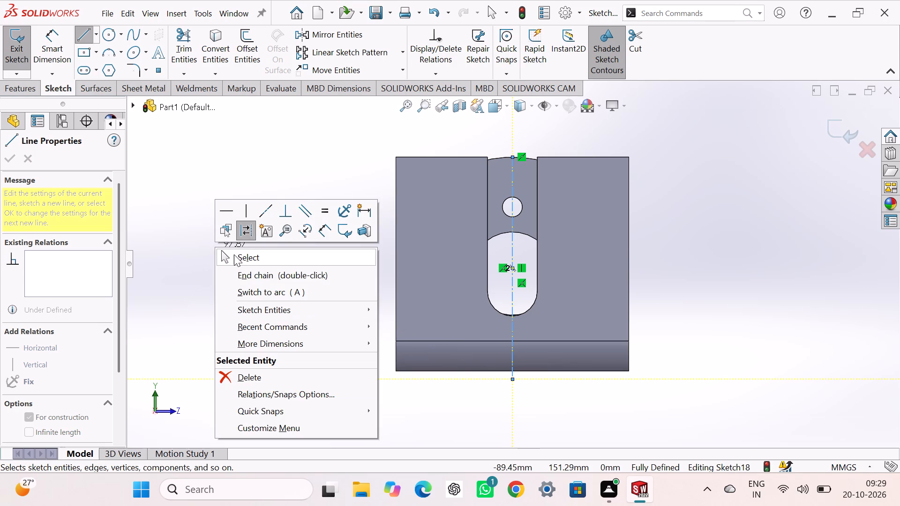
pyautogui.click(235, 255)
pyautogui.click(239, 253)
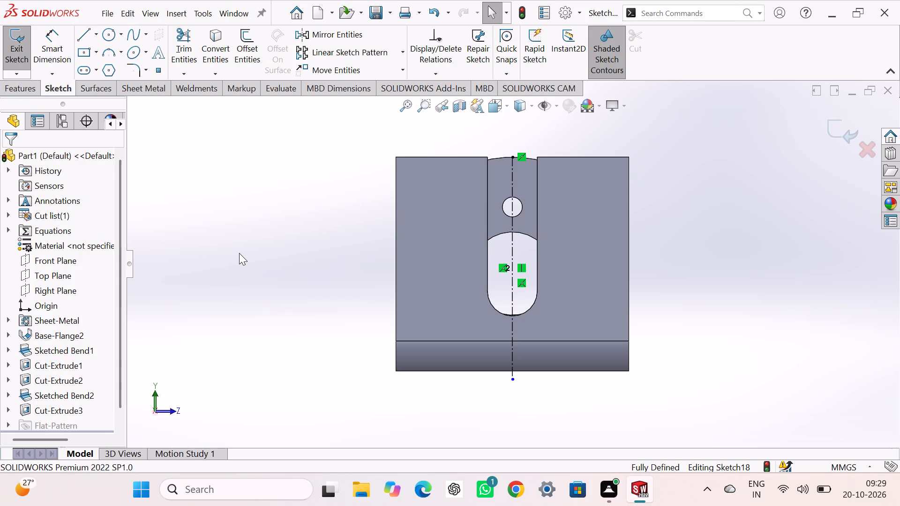
# Sketch two circles about 7.6 mm and 9.2 mm in diameter, one above the other, on the face left of the slot.
pyautogui.click(101, 35)
pyautogui.click(430, 192)
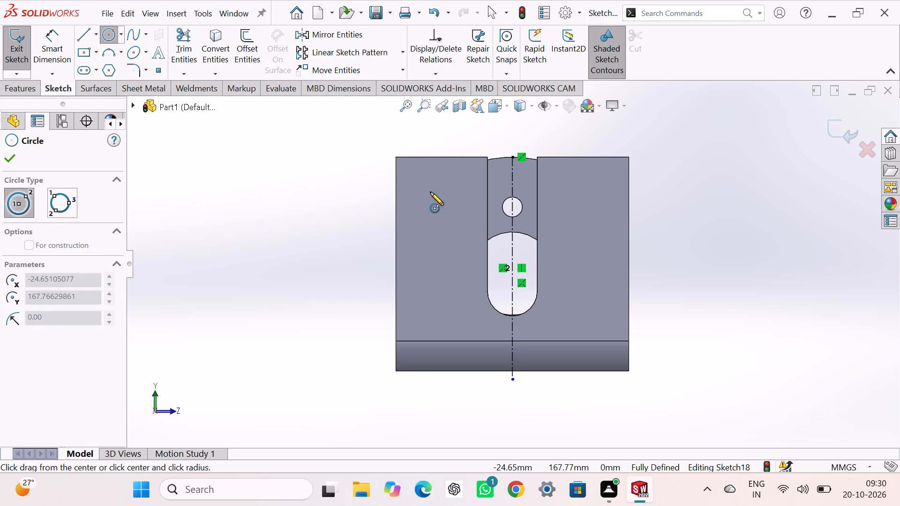
pyautogui.click(436, 203)
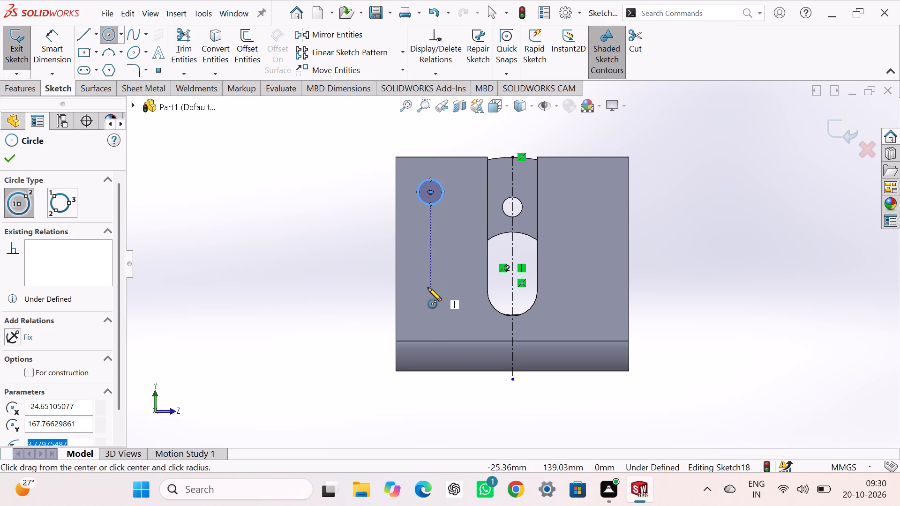
pyautogui.click(428, 288)
pyautogui.click(438, 301)
pyautogui.rightClick(260, 228)
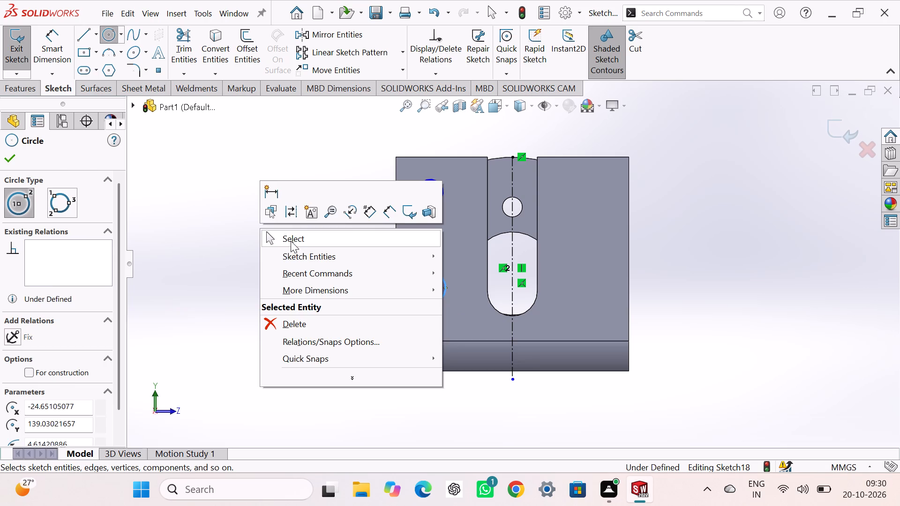
pyautogui.click(291, 241)
# Dimension the vertical distance between the two circle centers at 25 mm.
pyautogui.moveTo(257, 268); pyautogui.dragTo(282, 132, button='right')
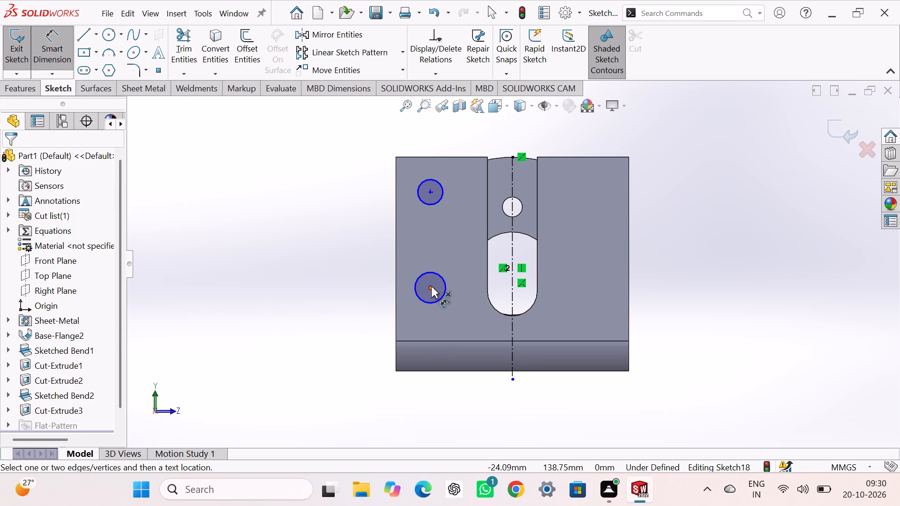
pyautogui.click(431, 286)
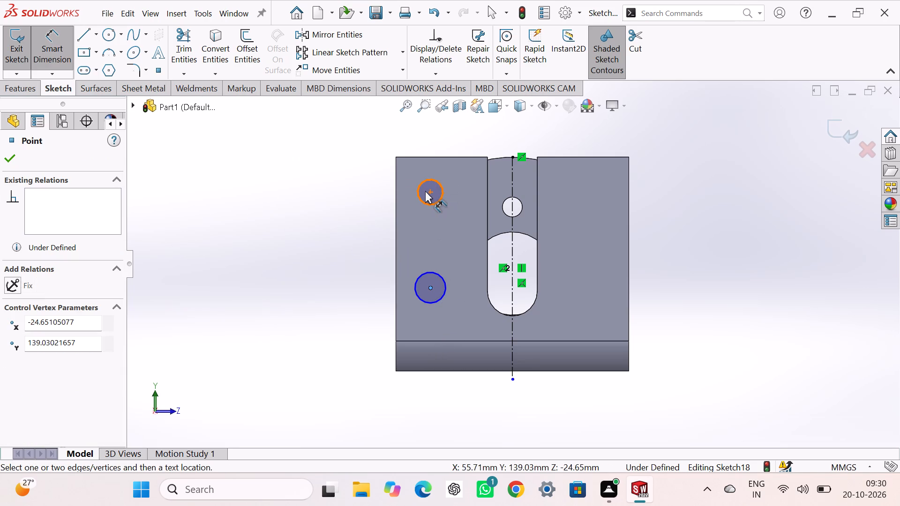
pyautogui.click(428, 191)
pyautogui.click(327, 245)
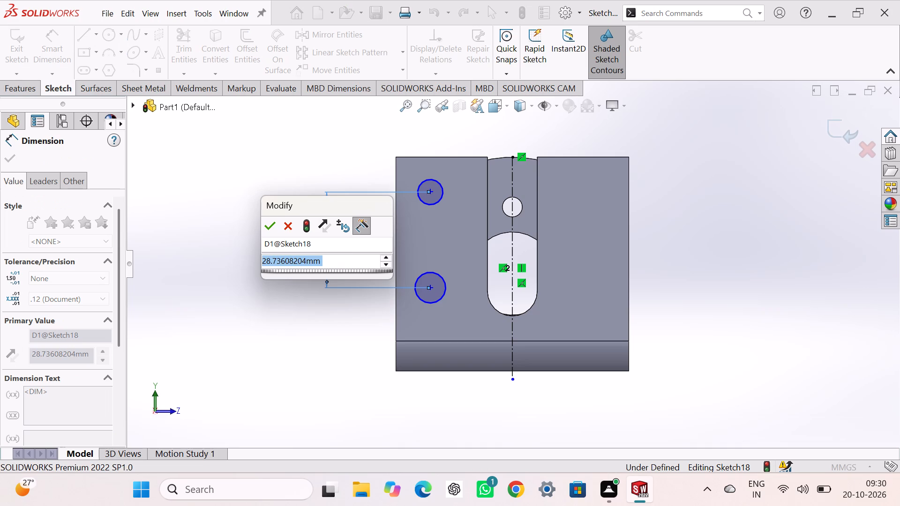
pyautogui.press('2')
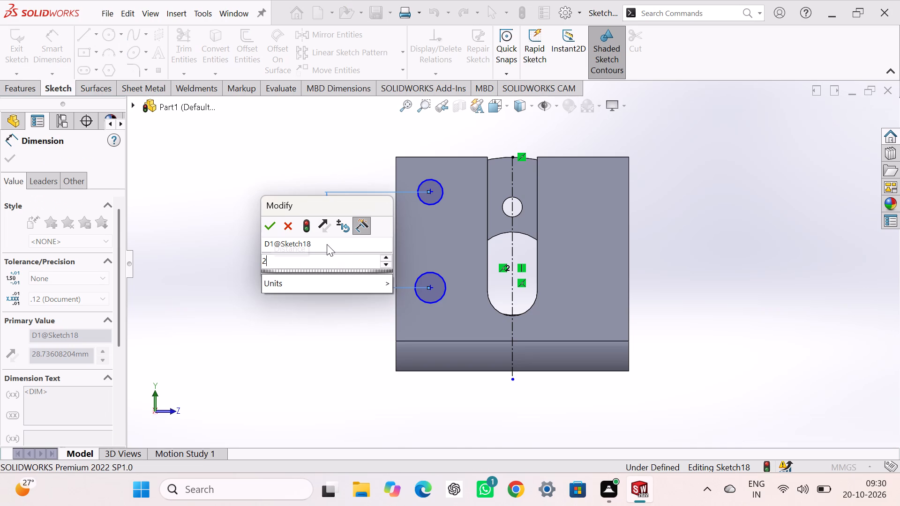
pyautogui.press('5')
pyautogui.press('Return')
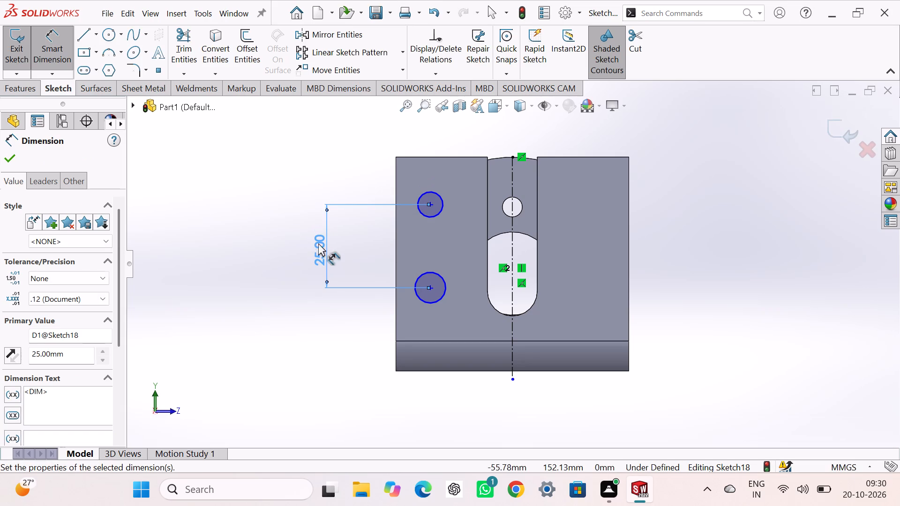
# Dimension the lower circle's center at 35 mm from the leg's free edge.
pyautogui.click(440, 157)
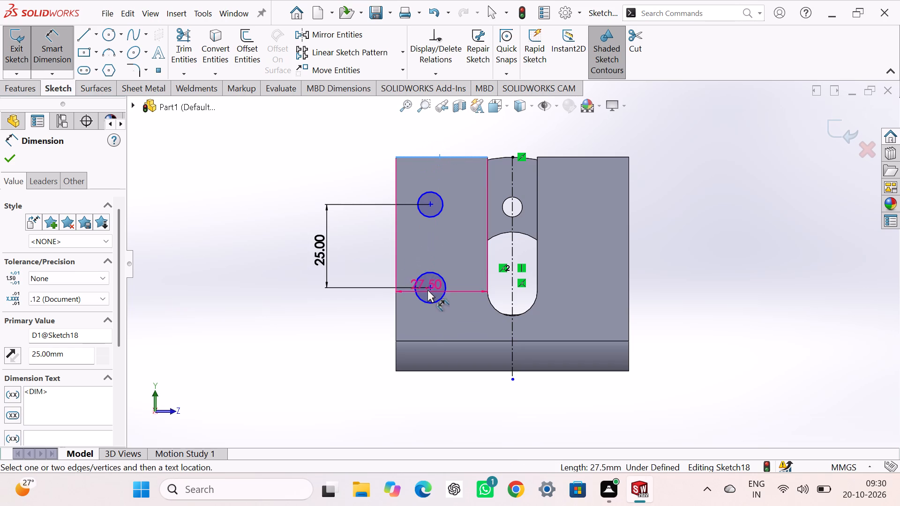
pyautogui.click(430, 288)
pyautogui.click(363, 258)
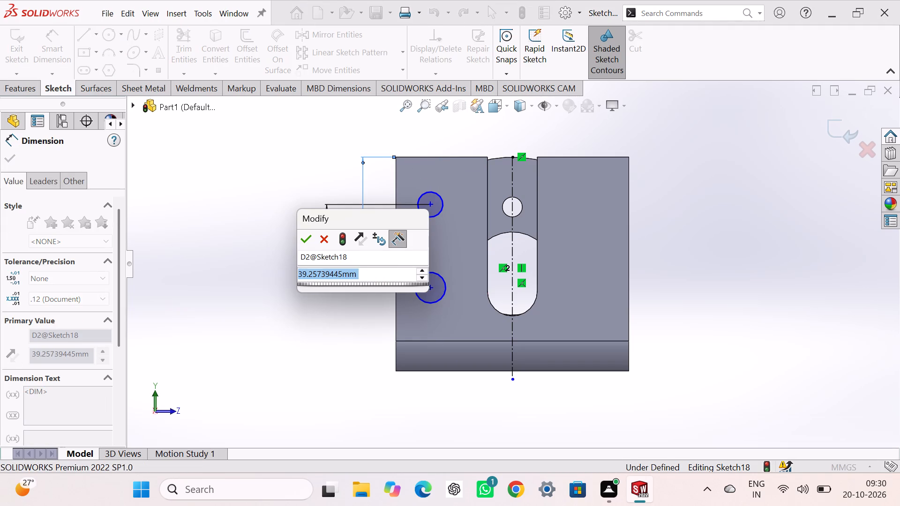
pyautogui.press('3')
pyautogui.press('5')
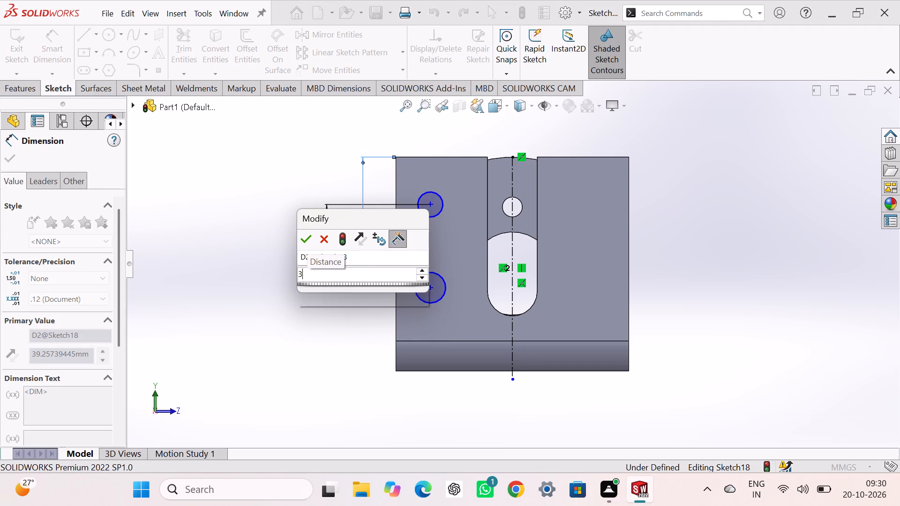
pyautogui.press('Return')
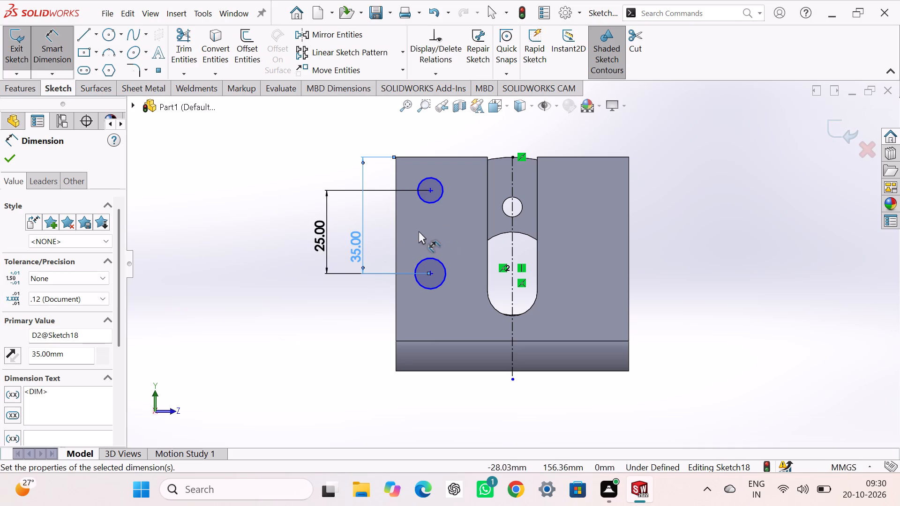
# Dimension the lower circle's center at 10 mm from the leg's nearest side edge.
pyautogui.click(397, 255)
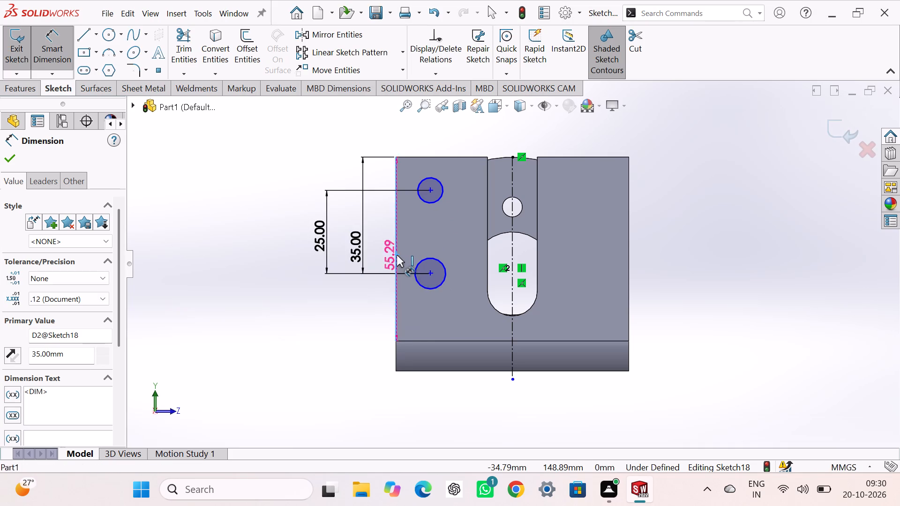
pyautogui.click(429, 271)
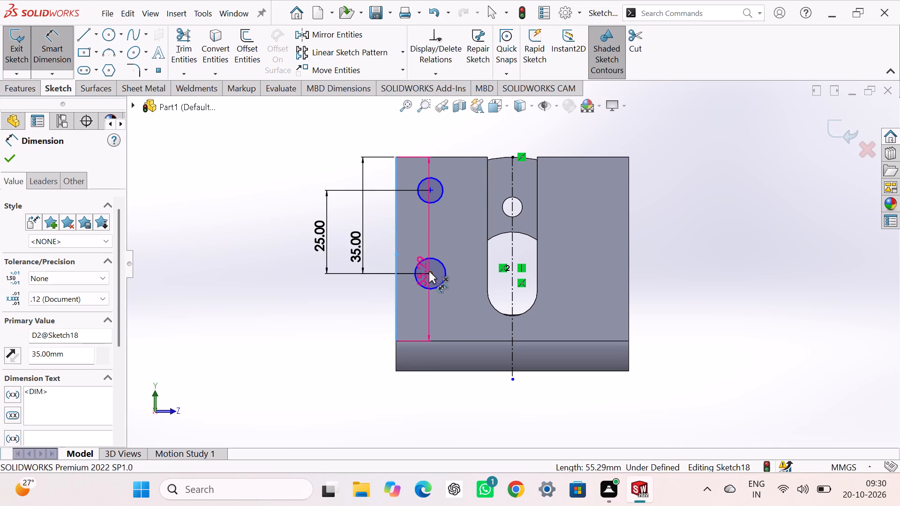
pyautogui.click(411, 381)
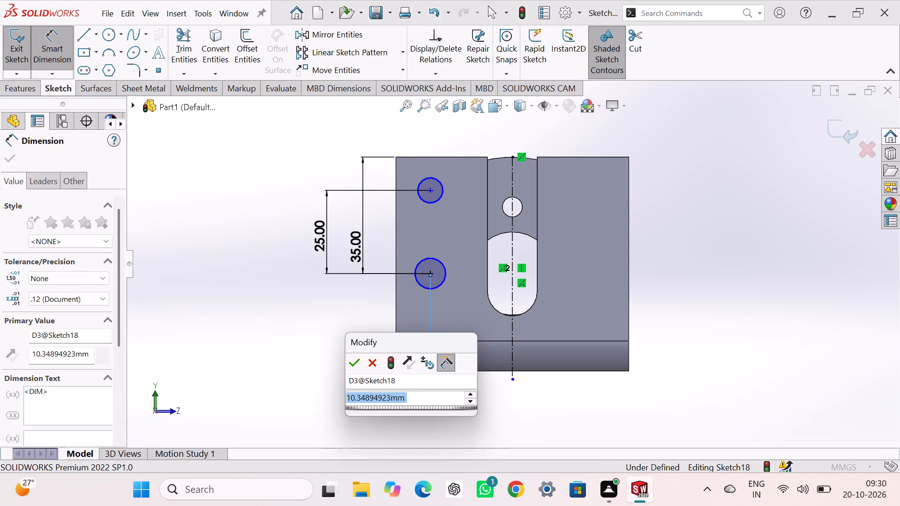
pyautogui.press('1')
pyautogui.press('0')
pyautogui.press('Return')
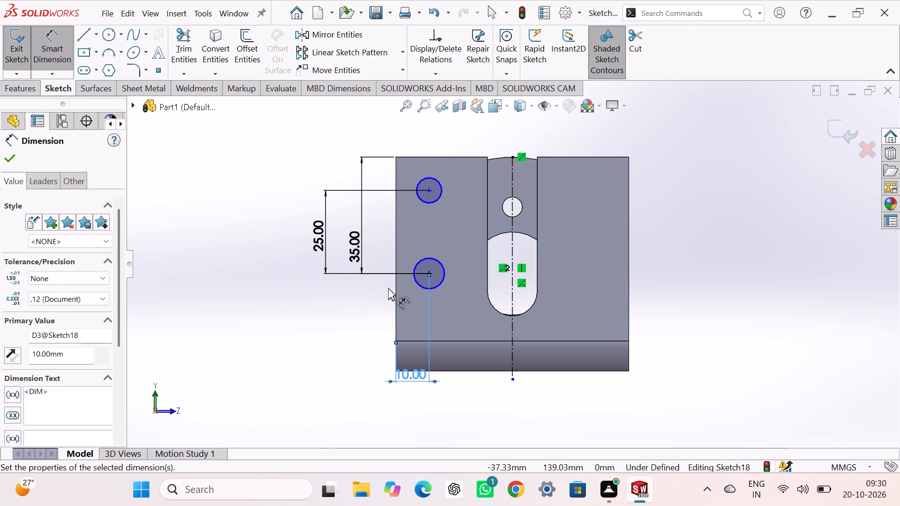
# Dimension the upper circle's diameter at 6 mm.
pyautogui.click(442, 194)
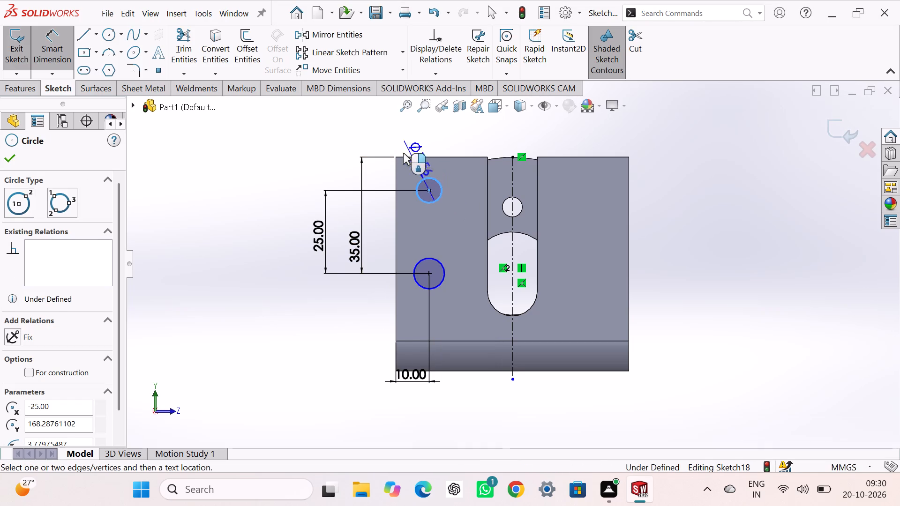
pyautogui.click(351, 146)
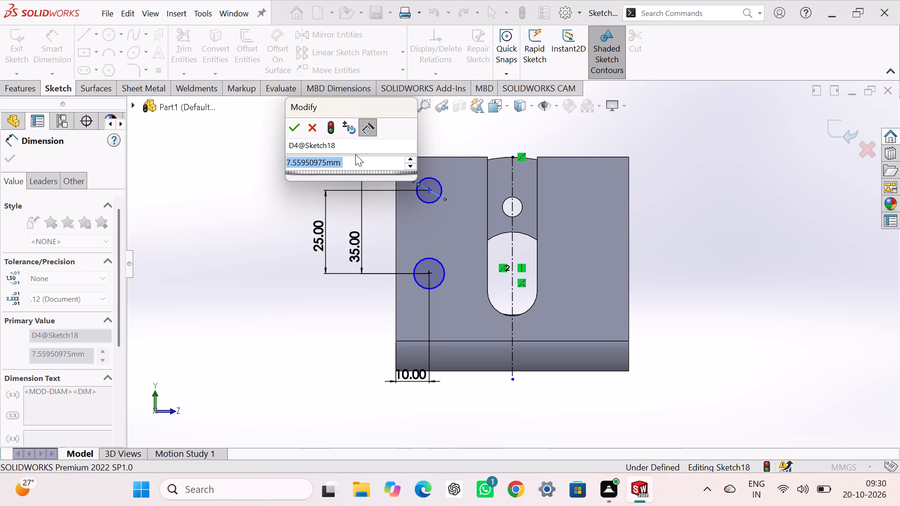
pyautogui.press('6')
pyautogui.press('Return')
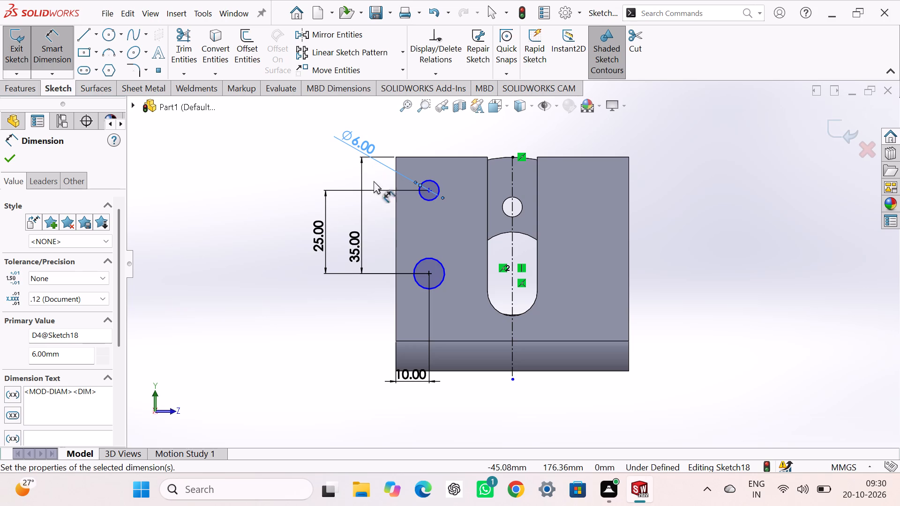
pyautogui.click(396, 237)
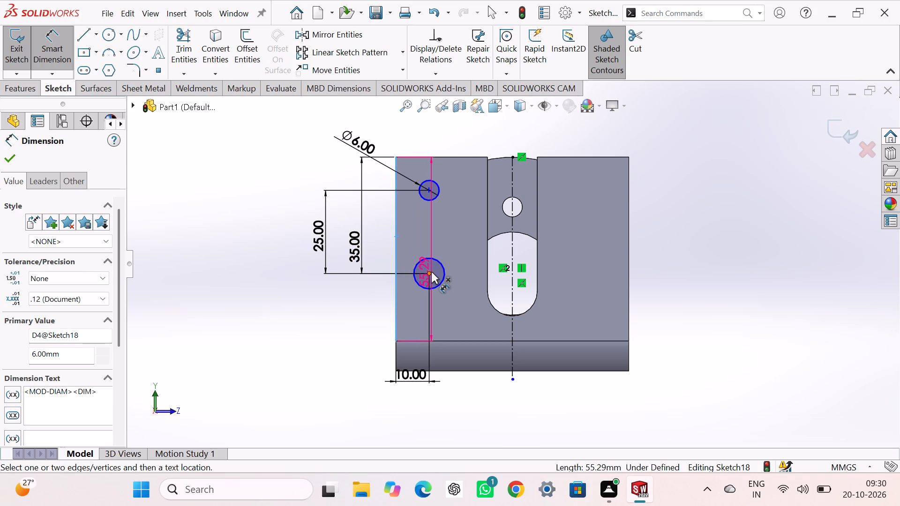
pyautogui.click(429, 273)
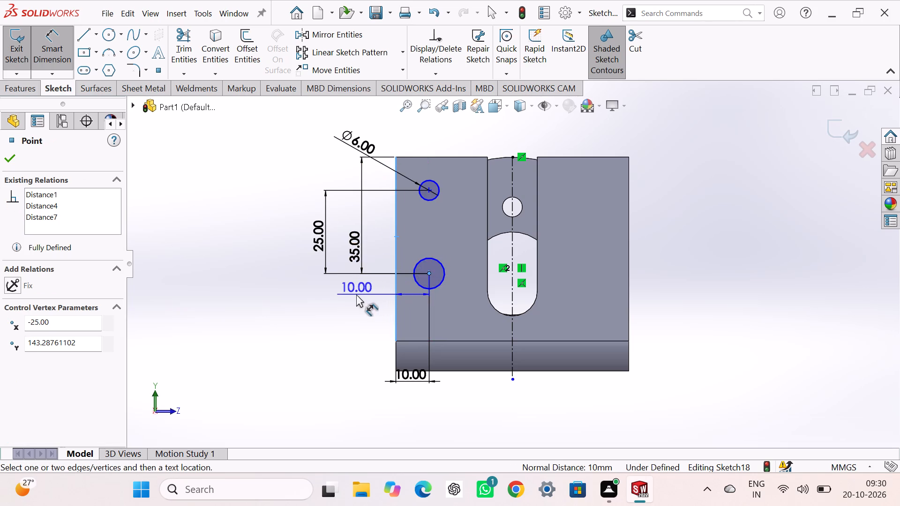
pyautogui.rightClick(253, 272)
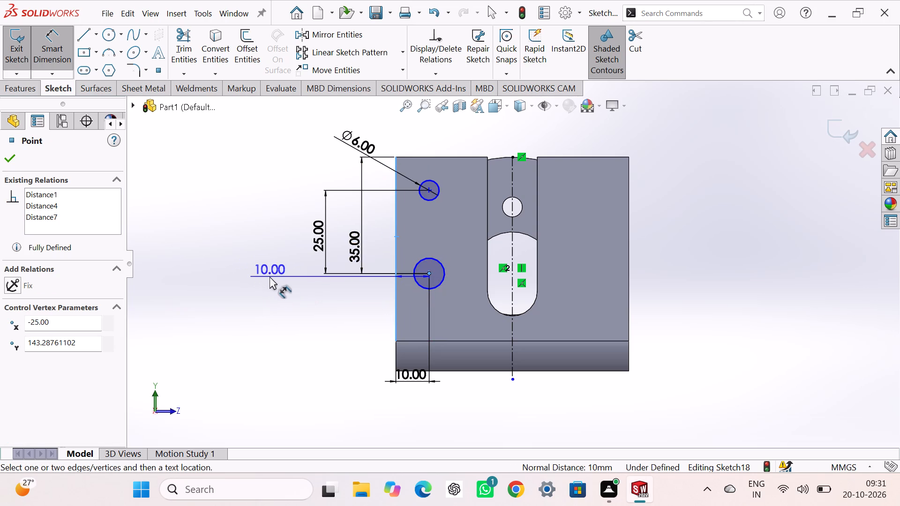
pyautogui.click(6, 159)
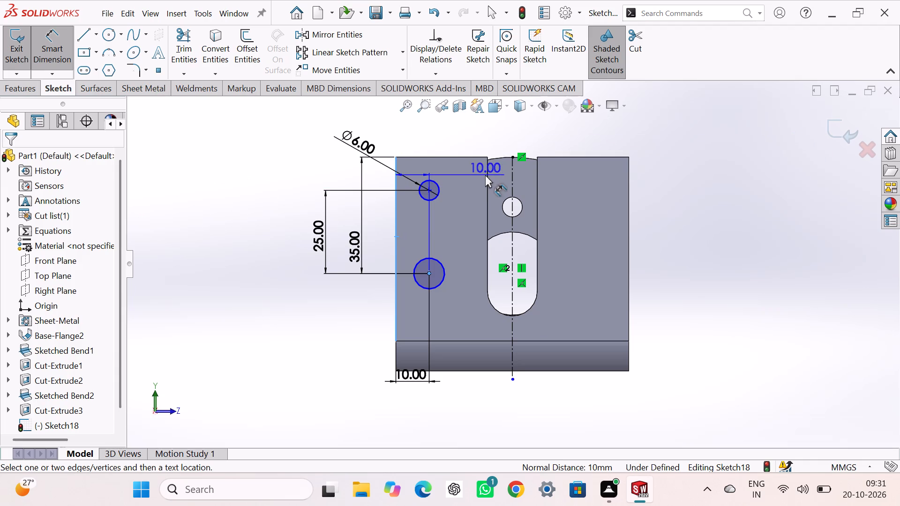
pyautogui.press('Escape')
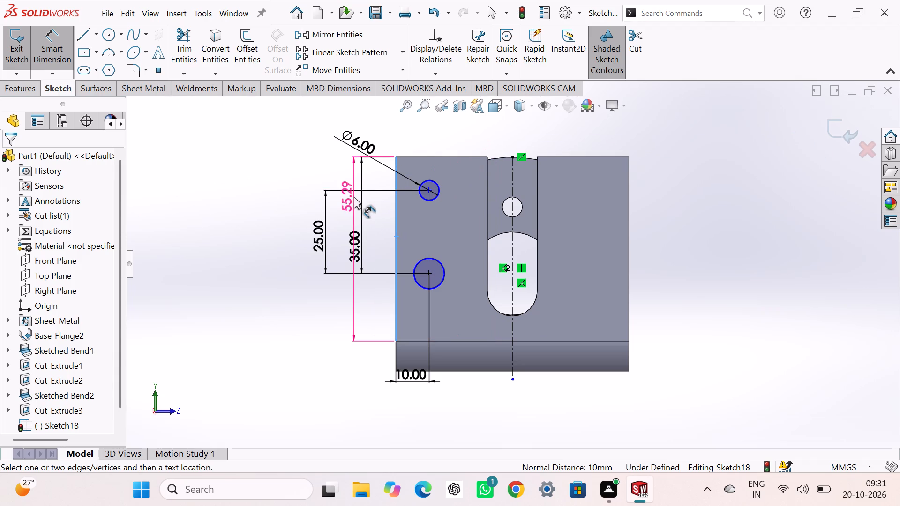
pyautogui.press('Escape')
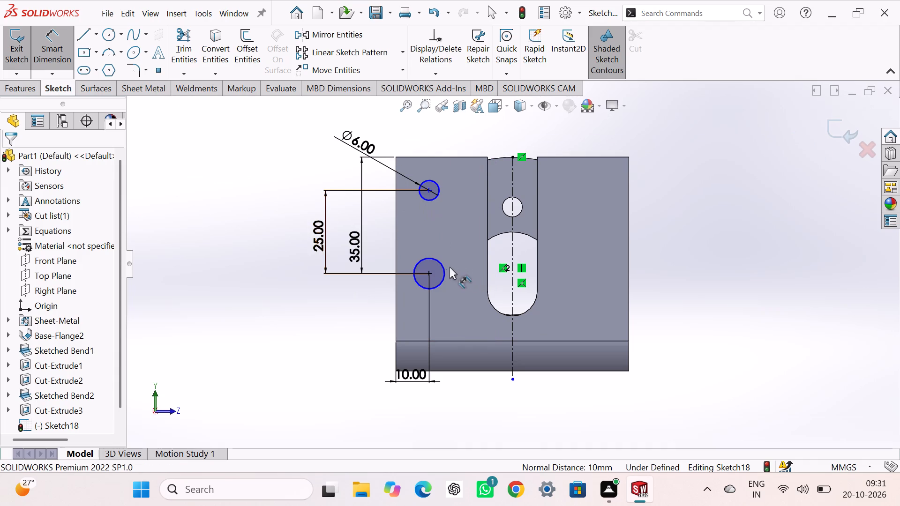
# Dimension the lower circle's diameter at 6 mm.
pyautogui.click(442, 266)
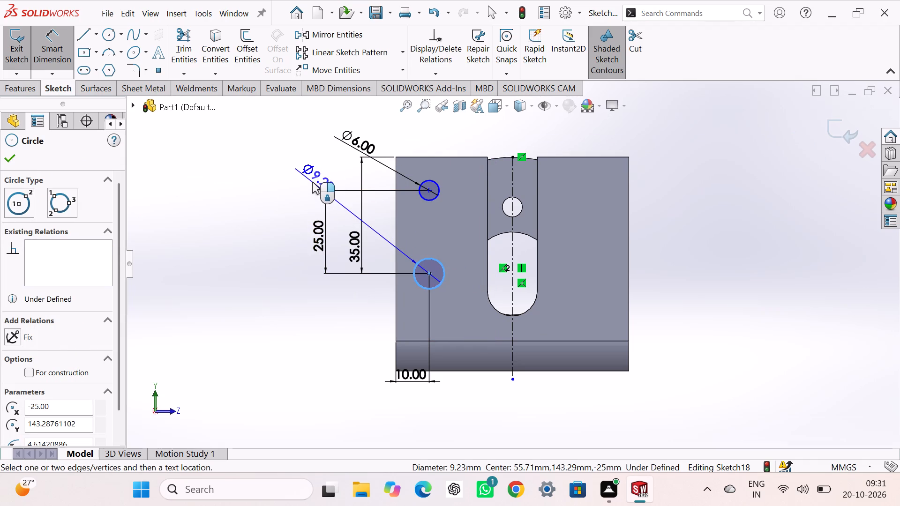
pyautogui.click(312, 182)
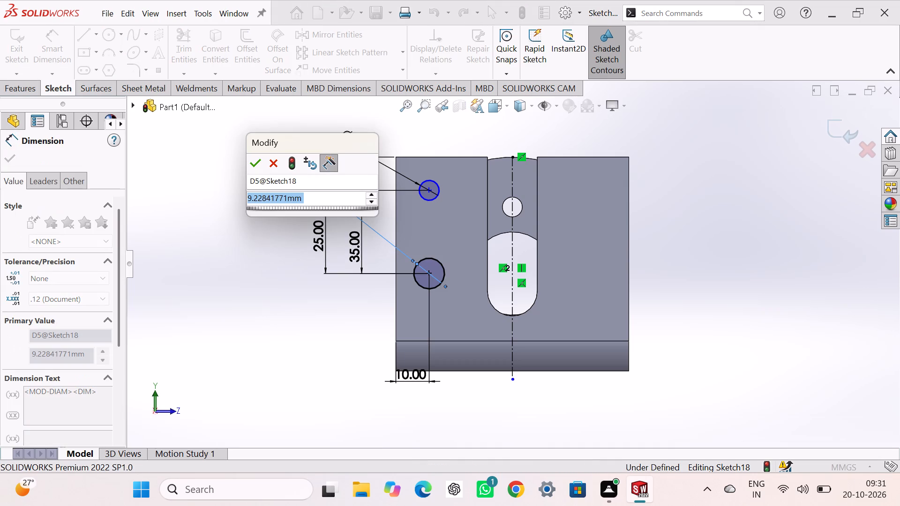
pyautogui.press('6')
pyautogui.press('Return')
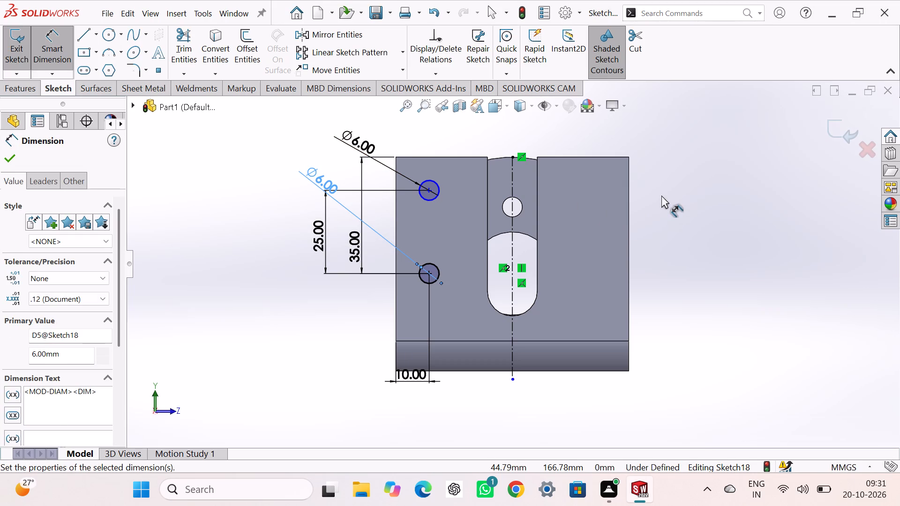
pyautogui.press('Escape')
# Add a vertical relation between the centers of the two 6 mm circles.
pyautogui.click(430, 275)
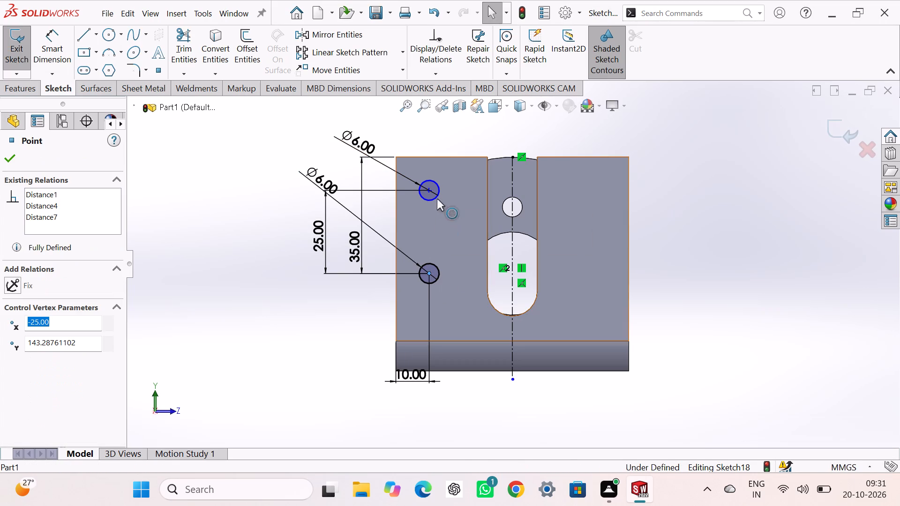
pyautogui.keyDown('ctrl'); pyautogui.click(431, 190); pyautogui.keyUp('ctrl')
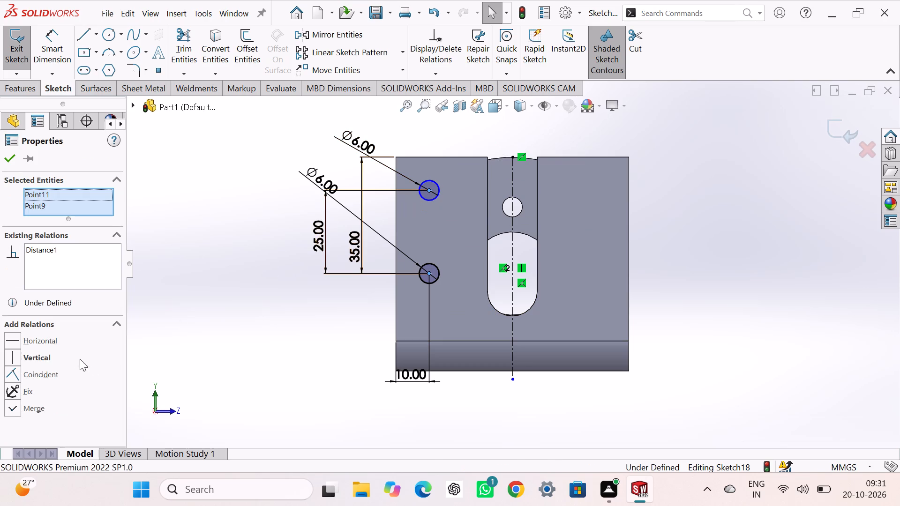
pyautogui.click(43, 357)
pyautogui.click(222, 274)
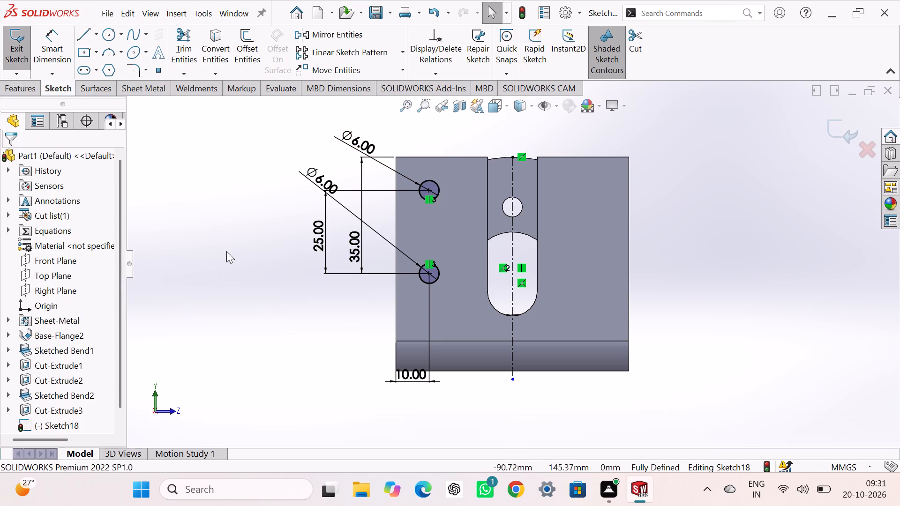
# Mirror the two 6 mm circles about the vertical centerline to the other side of the slot, and exit the sketch.
pyautogui.click(353, 35)
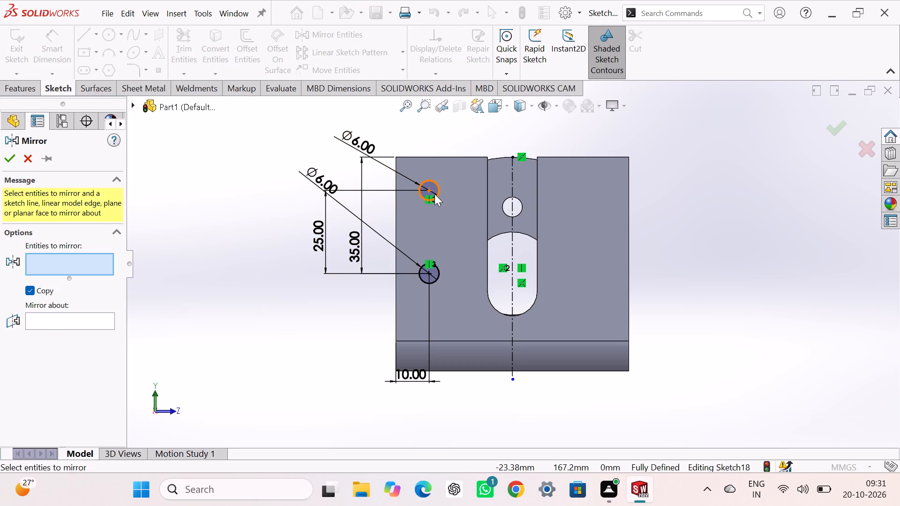
pyautogui.click(437, 193)
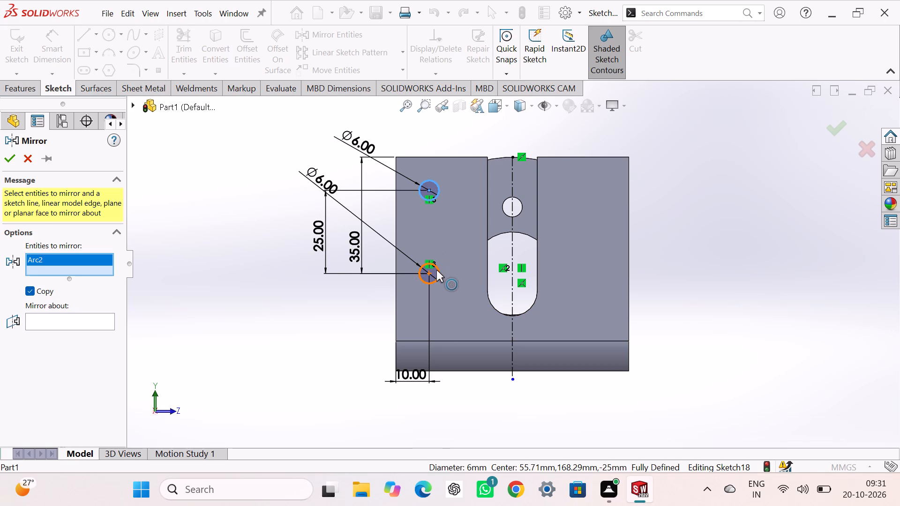
pyautogui.click(437, 270)
pyautogui.click(53, 333)
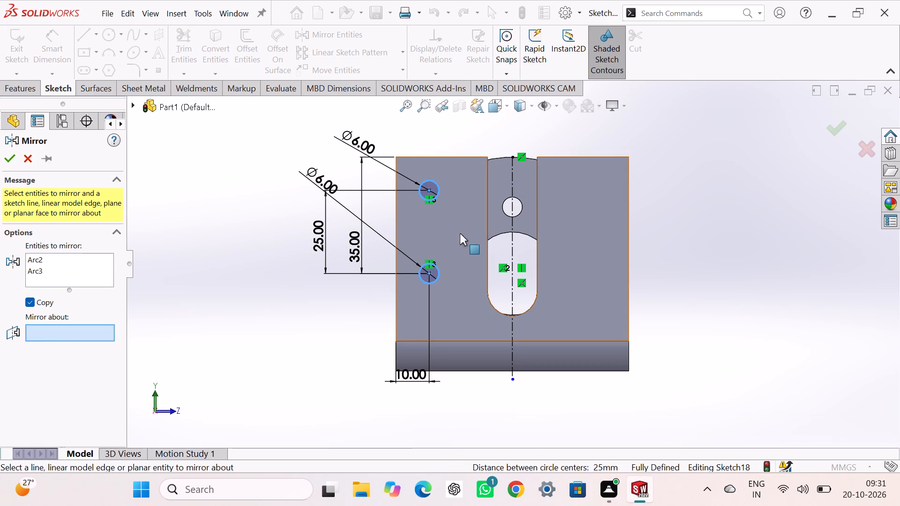
pyautogui.click(512, 225)
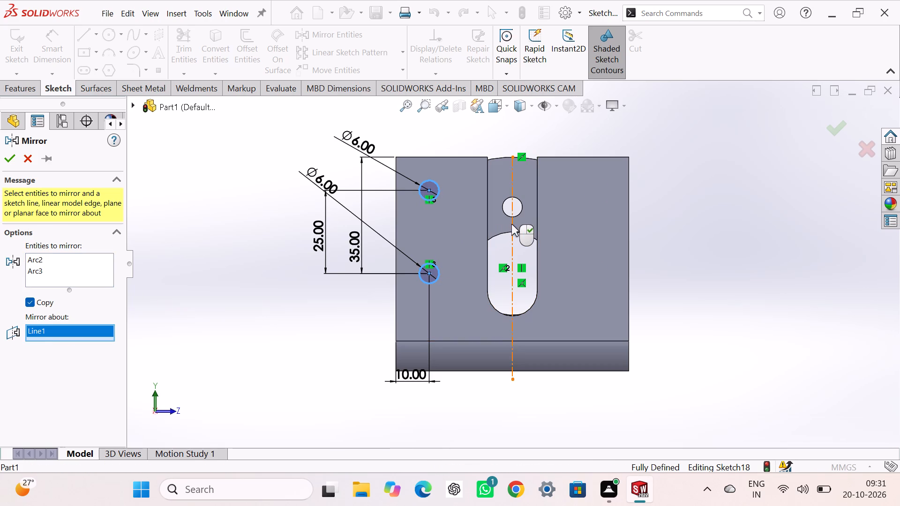
pyautogui.click(12, 158)
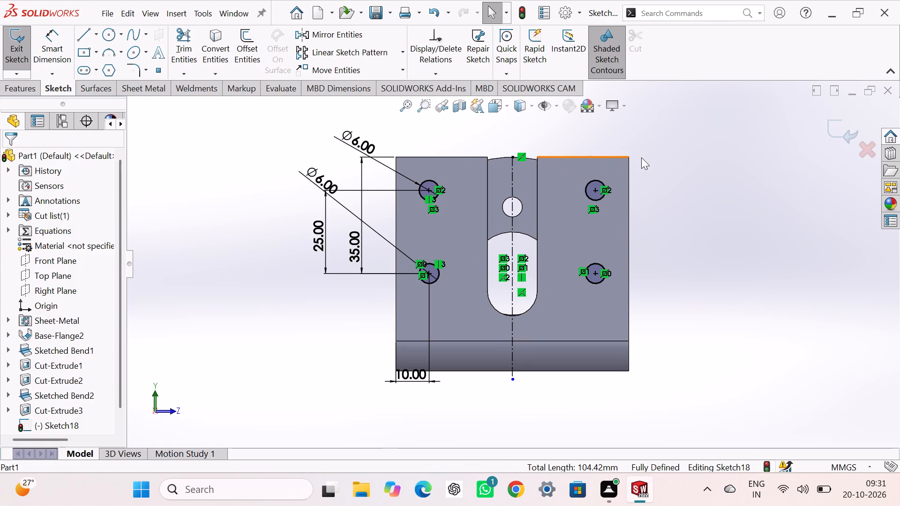
pyautogui.click(838, 125)
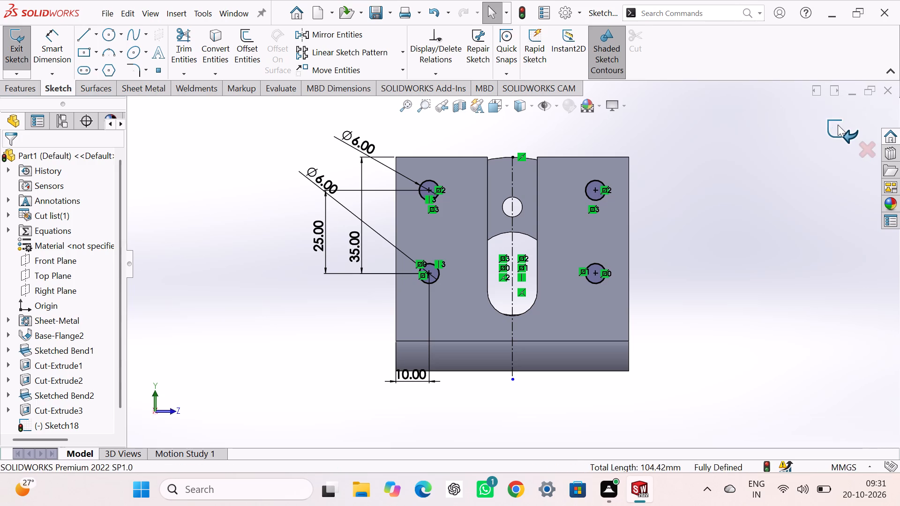
# Extrude-cut the four-circle sketch through the slotted leg with a blind depth of 10 mm.
pyautogui.moveTo(788, 165); pyautogui.dragTo(721, 197, button='middle')
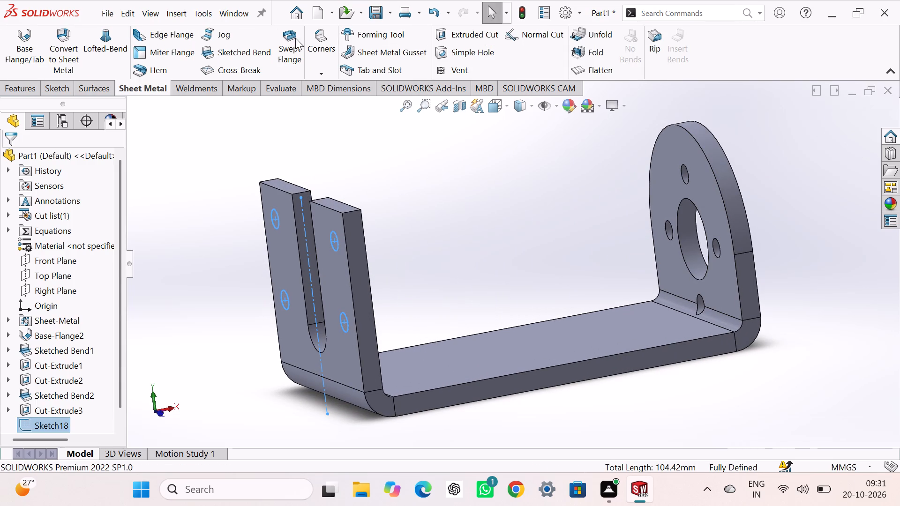
pyautogui.click(457, 38)
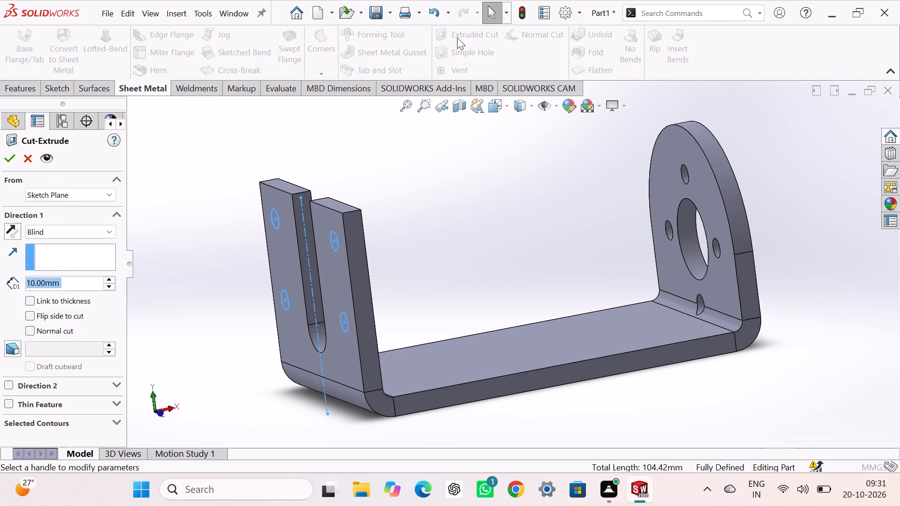
pyautogui.click(12, 160)
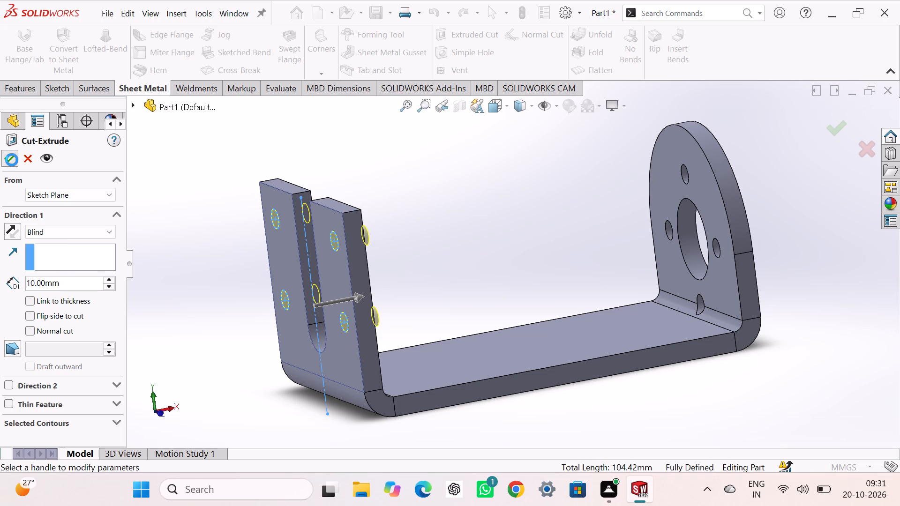
pyautogui.click(491, 190)
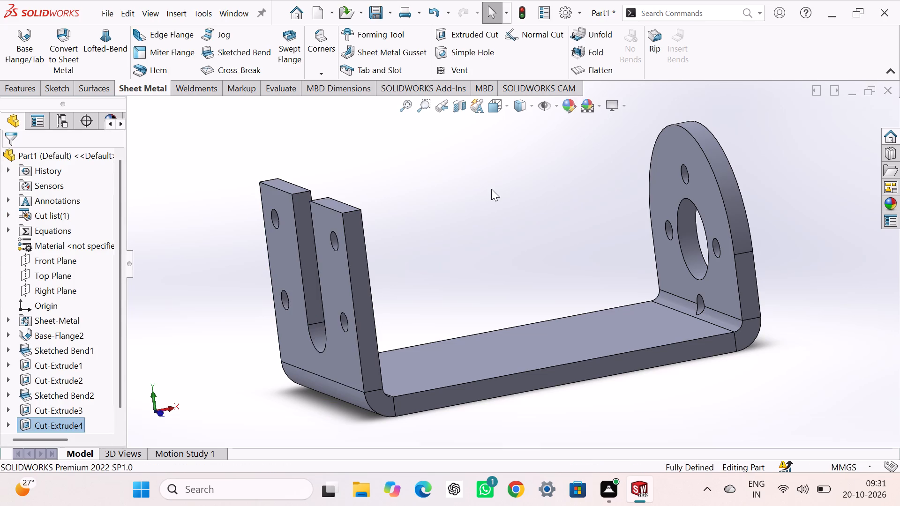
# On the base's inner face, sketch a three-point arc of about 36 mm radius bulging inward, both ends on the front long edge.
pyautogui.moveTo(486, 200); pyautogui.dragTo(442, 218, button='middle')
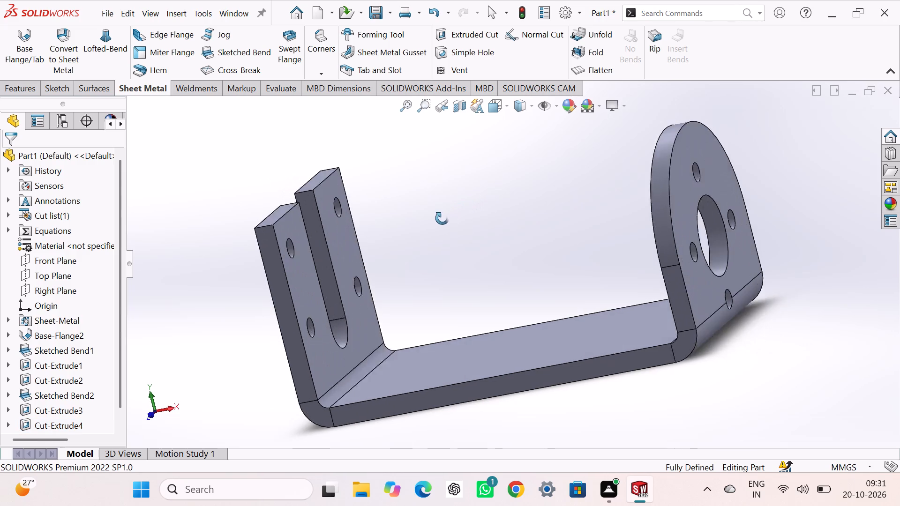
pyautogui.moveTo(442, 218); pyautogui.dragTo(462, 283, button='middle')
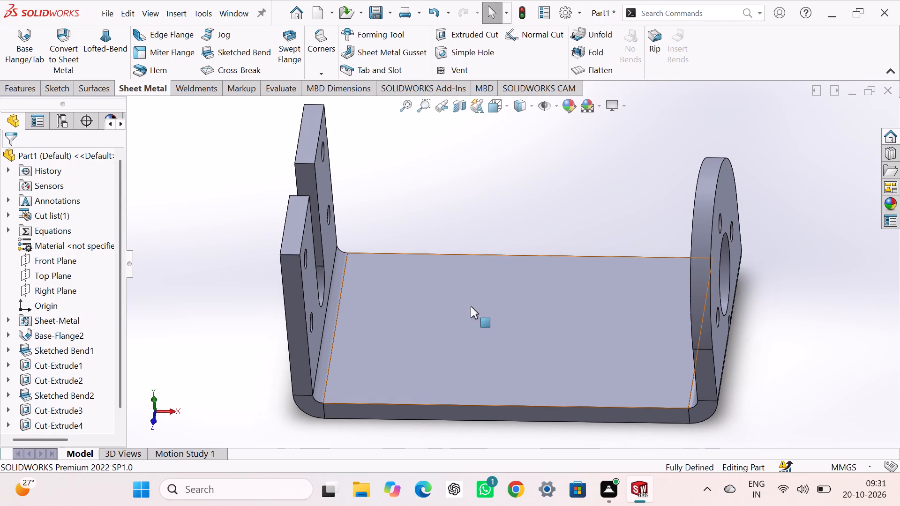
pyautogui.click(471, 306)
pyautogui.click(516, 282)
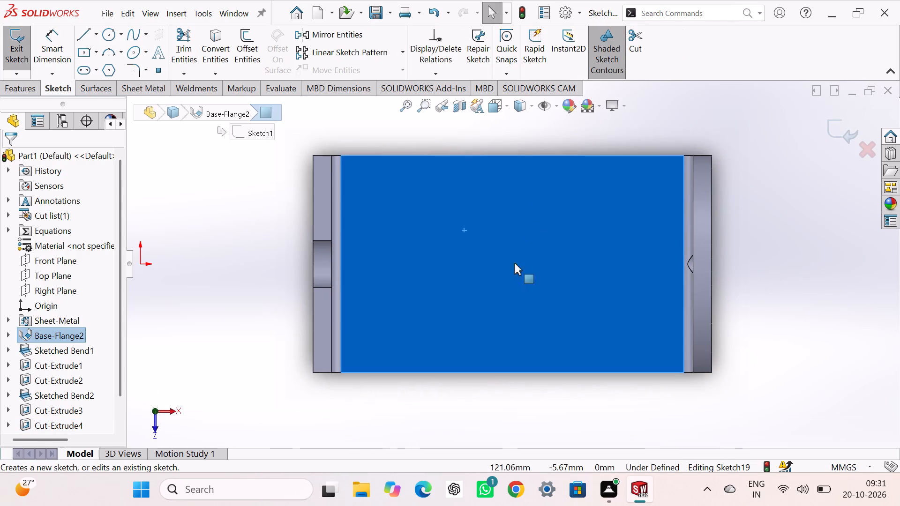
pyautogui.click(524, 141)
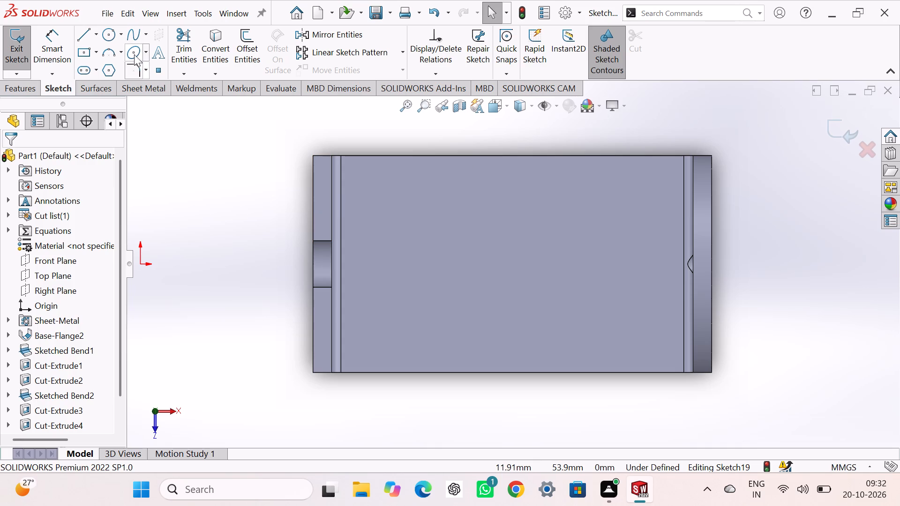
pyautogui.click(107, 51)
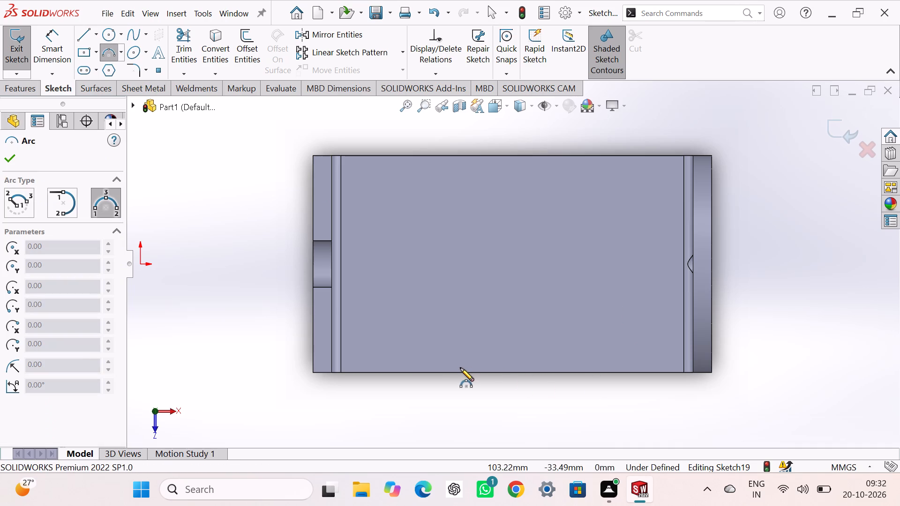
pyautogui.click(444, 372)
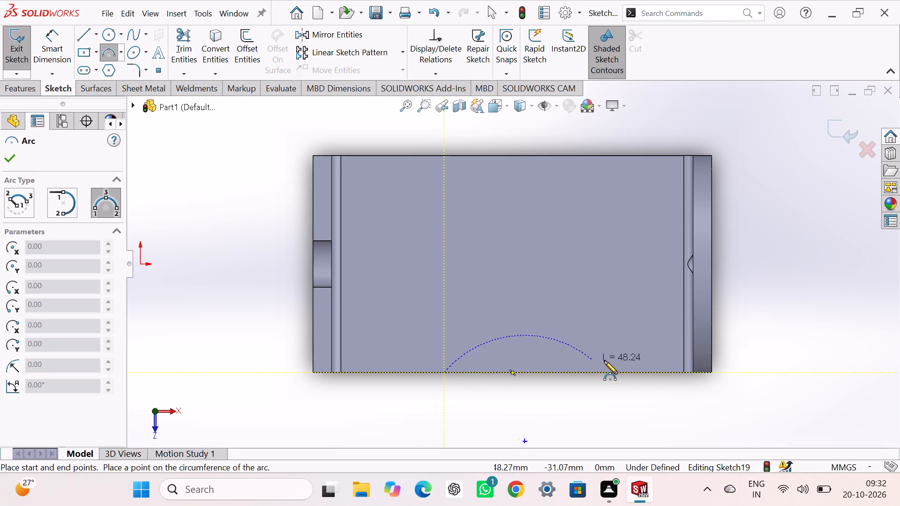
pyautogui.click(601, 372)
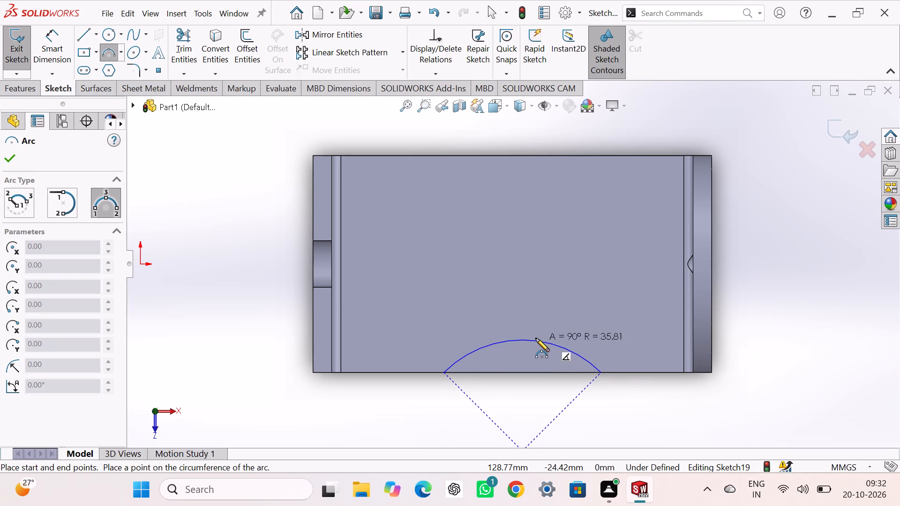
pyautogui.click(536, 338)
pyautogui.rightClick(259, 247)
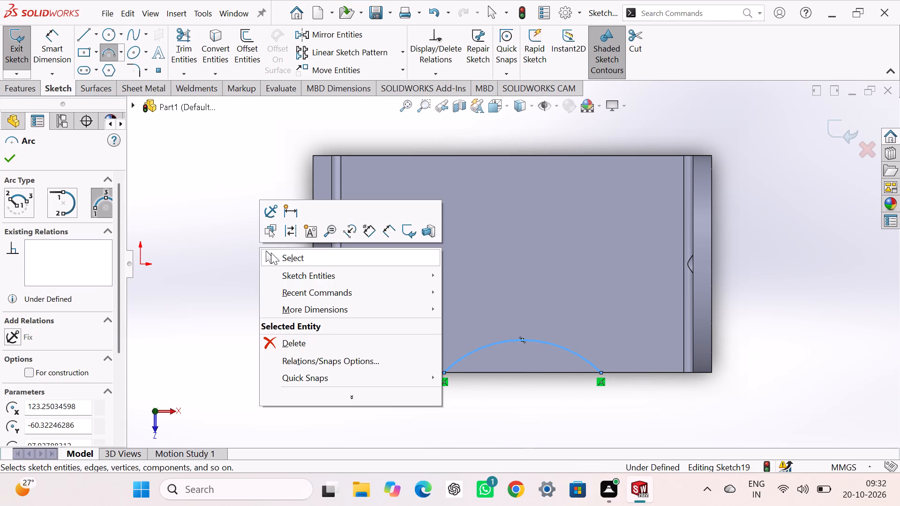
pyautogui.click(277, 253)
# Dimension the arc's radius at 35 mm.
pyautogui.moveTo(268, 290); pyautogui.dragTo(268, 218, button='right')
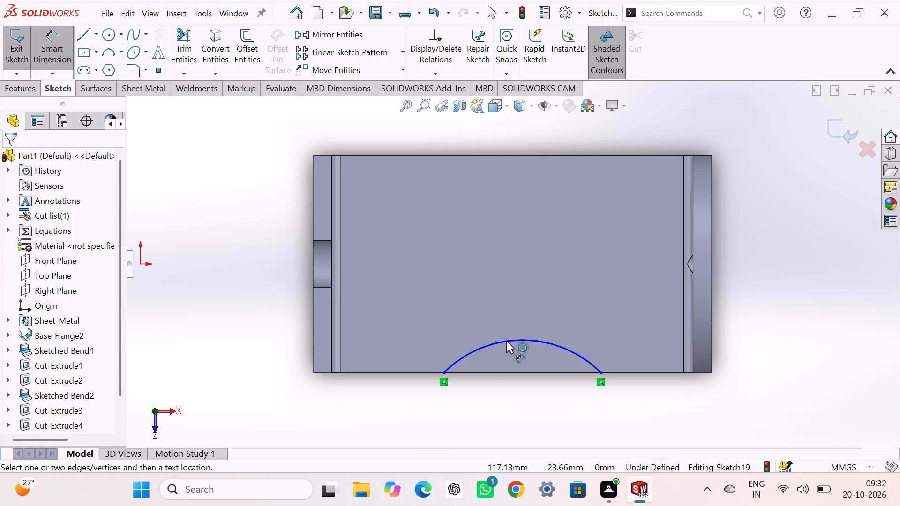
pyautogui.click(506, 341)
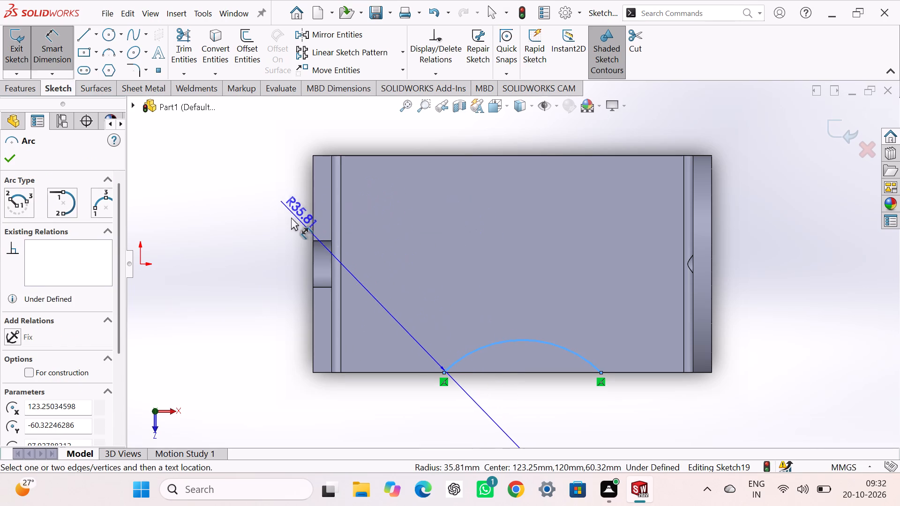
pyautogui.click(291, 217)
pyautogui.press('3')
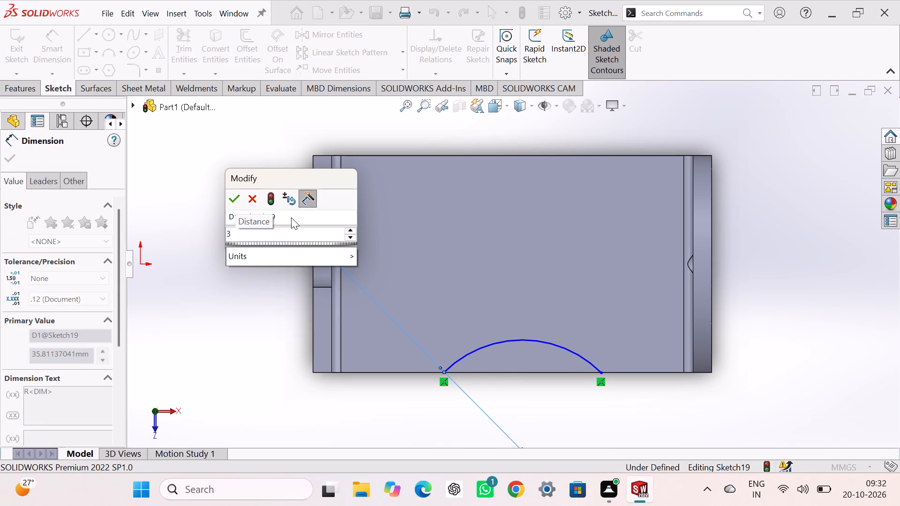
pyautogui.press('5')
pyautogui.press('Return')
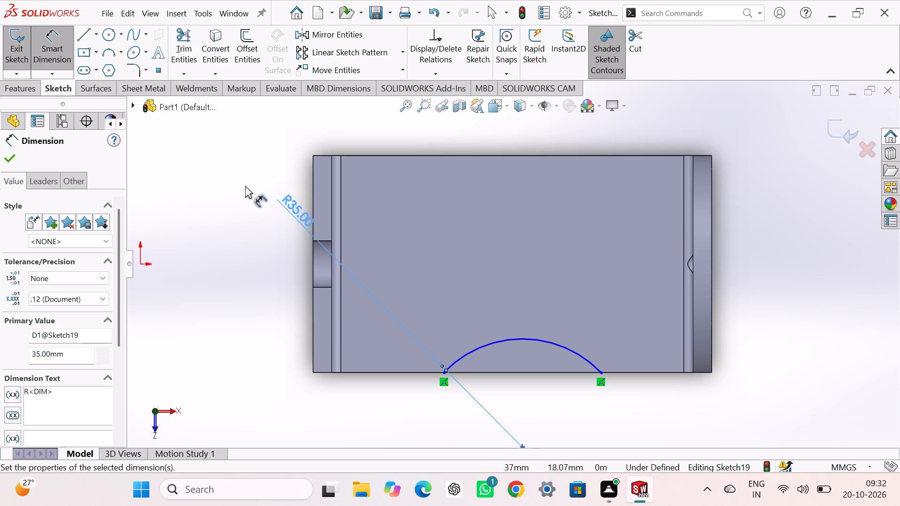
# Close the arc profile with a horizontal line along the base's long edge between the arc's two endpoints.
pyautogui.click(81, 38)
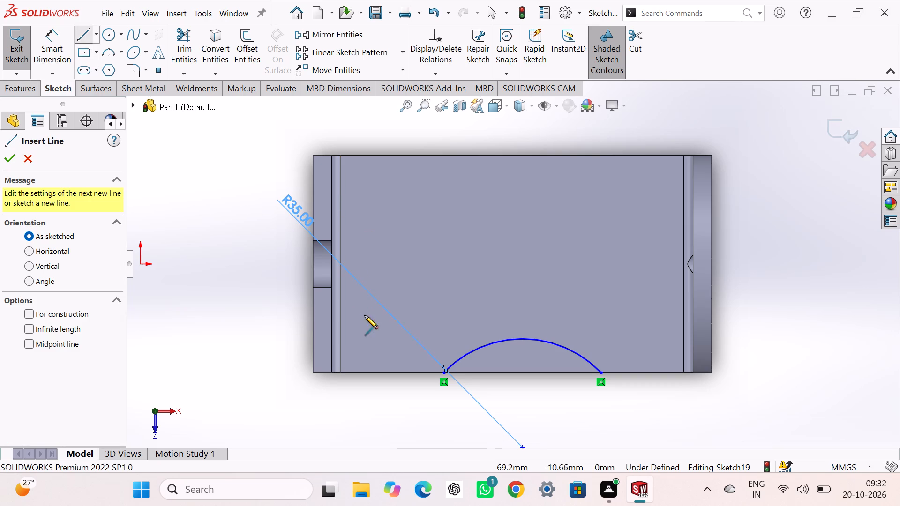
pyautogui.click(444, 374)
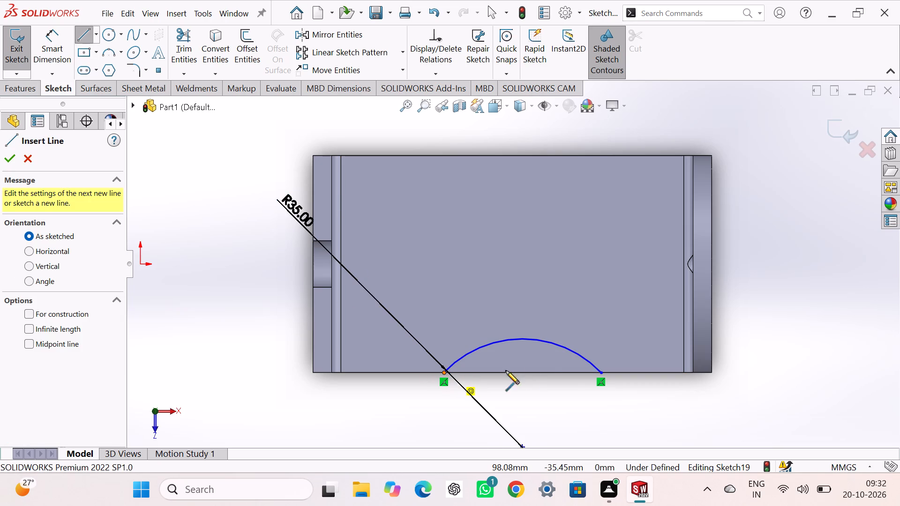
pyautogui.click(600, 373)
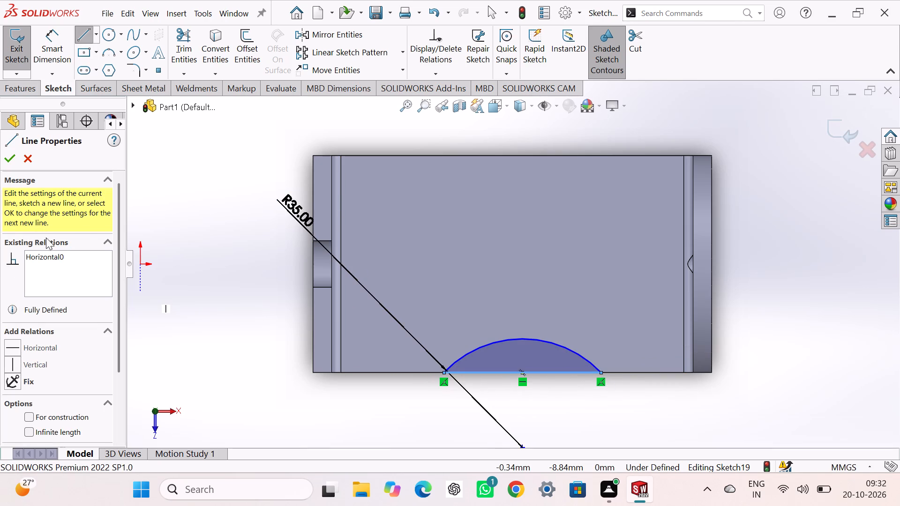
pyautogui.rightClick(232, 218)
pyautogui.moveTo(266, 226); pyautogui.dragTo(261, 223)
pyautogui.click(183, 205)
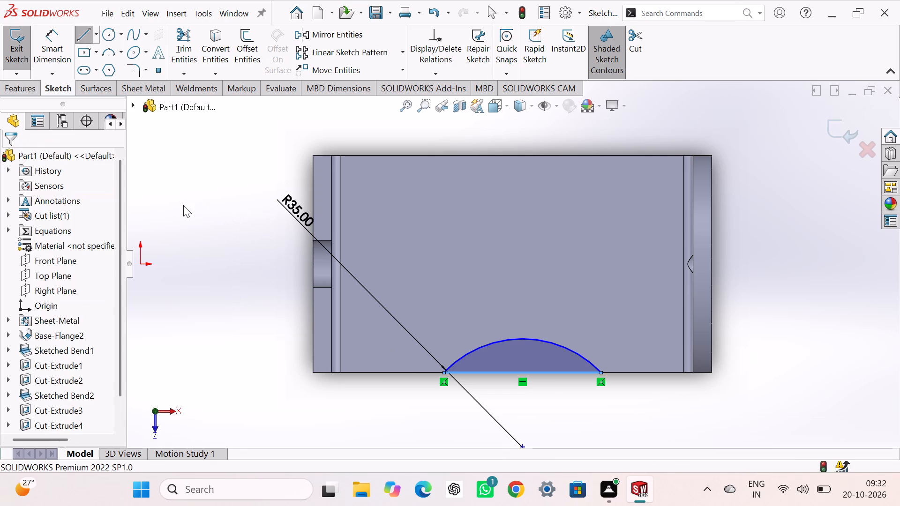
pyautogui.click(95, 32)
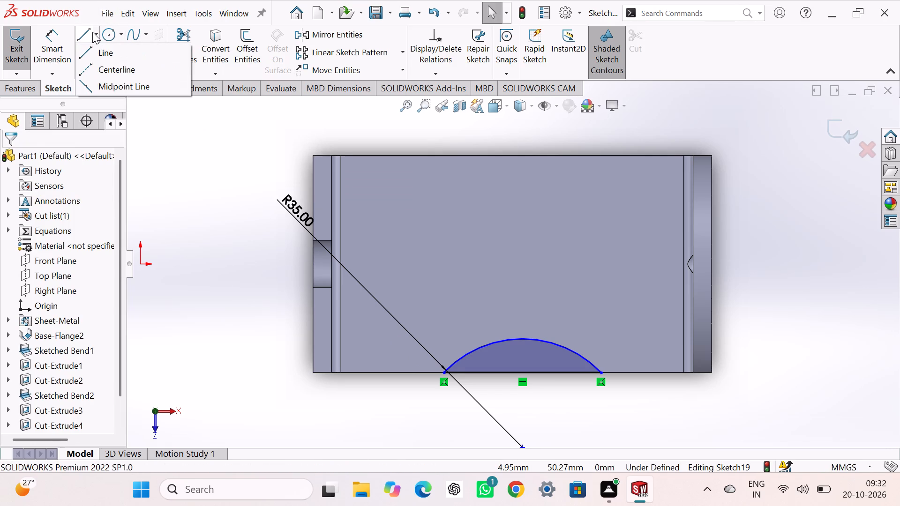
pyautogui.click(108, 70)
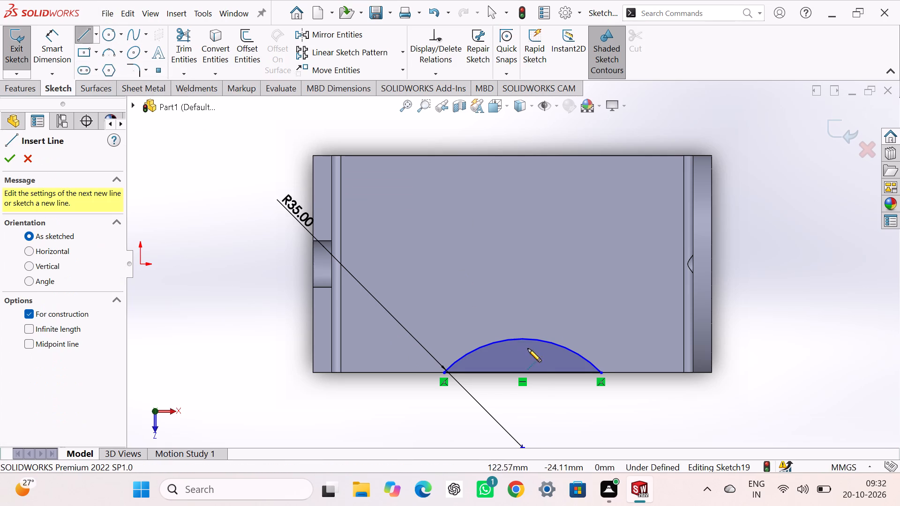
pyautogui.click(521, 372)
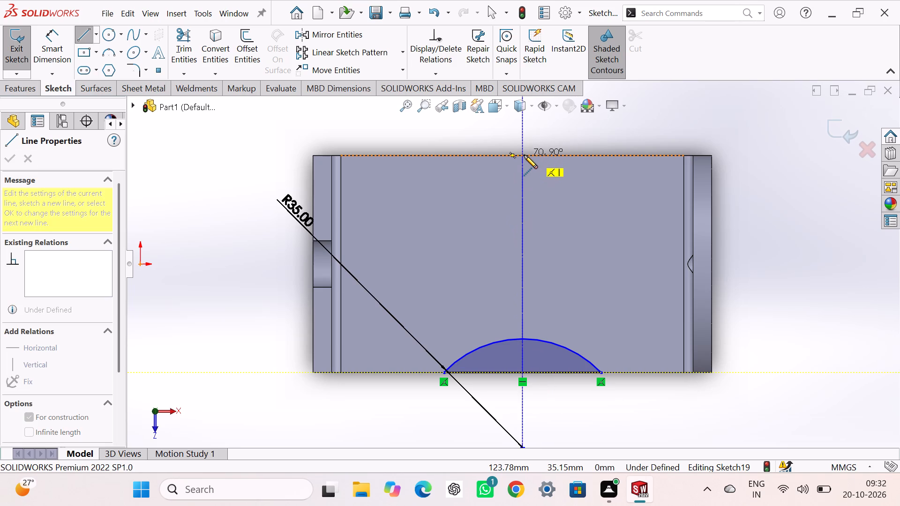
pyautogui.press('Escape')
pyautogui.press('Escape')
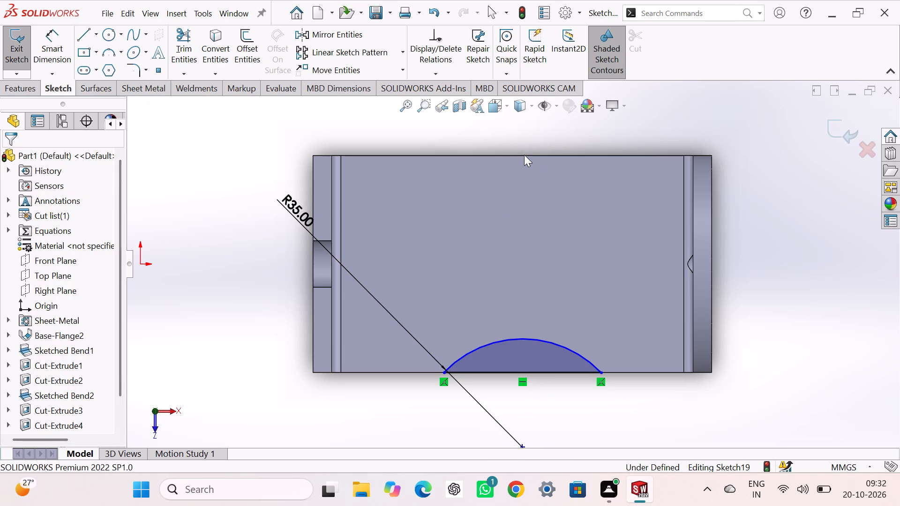
# Draw a vertical centerline about 70 mm long across the base, from the far long edge's midpoint to the arc's closing line.
pyautogui.click(97, 33)
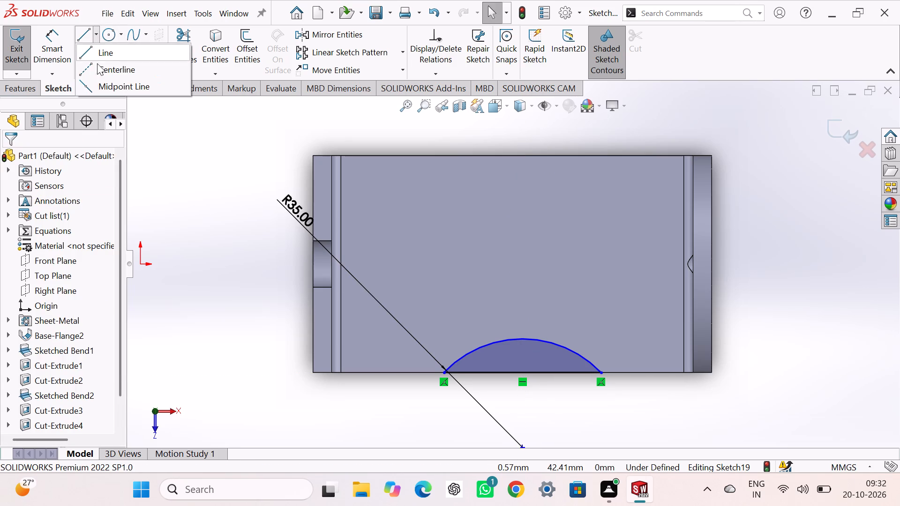
pyautogui.click(99, 71)
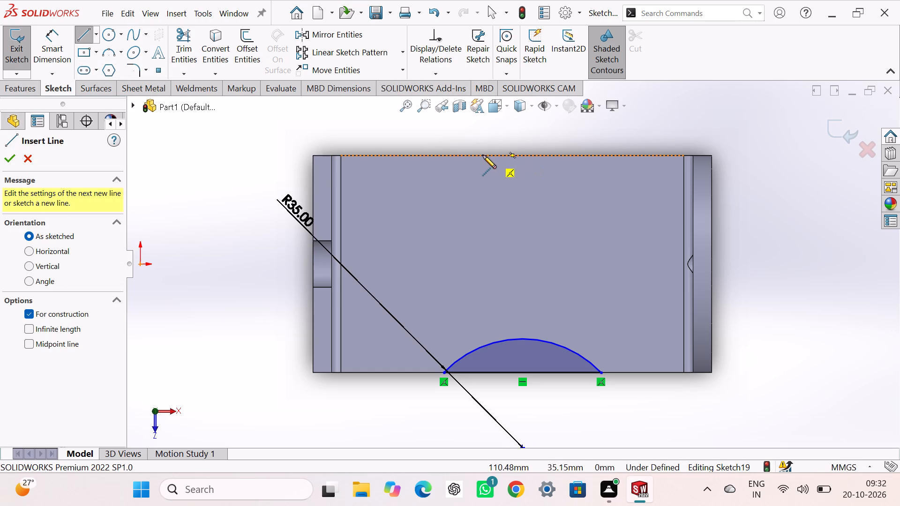
pyautogui.click(511, 155)
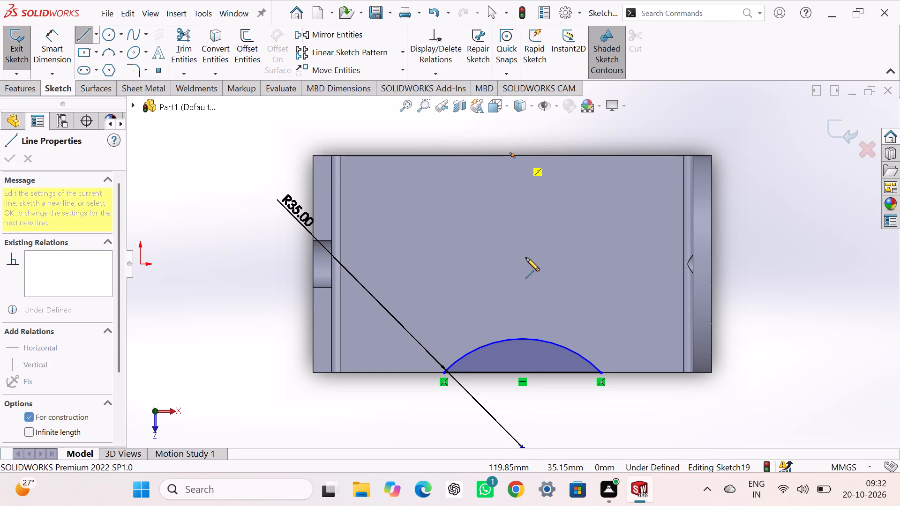
pyautogui.click(512, 372)
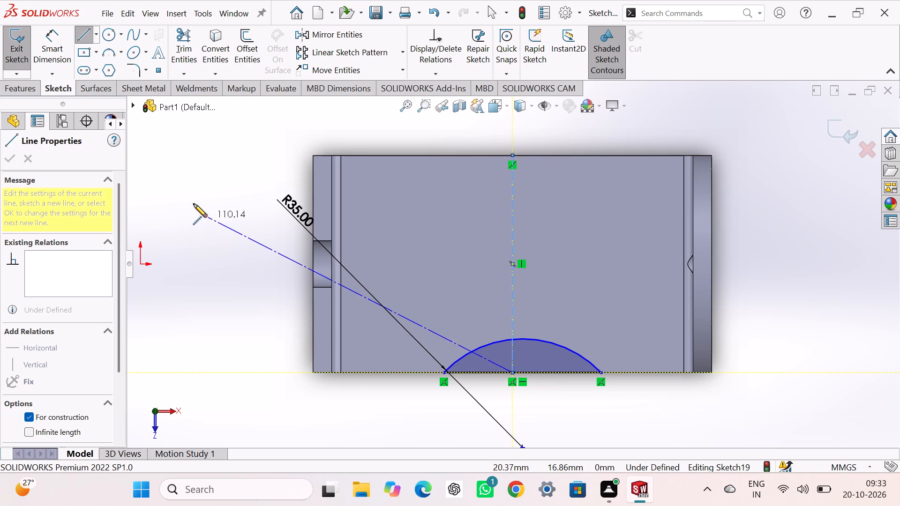
pyautogui.rightClick(193, 203)
pyautogui.click(214, 210)
pyautogui.click(214, 210)
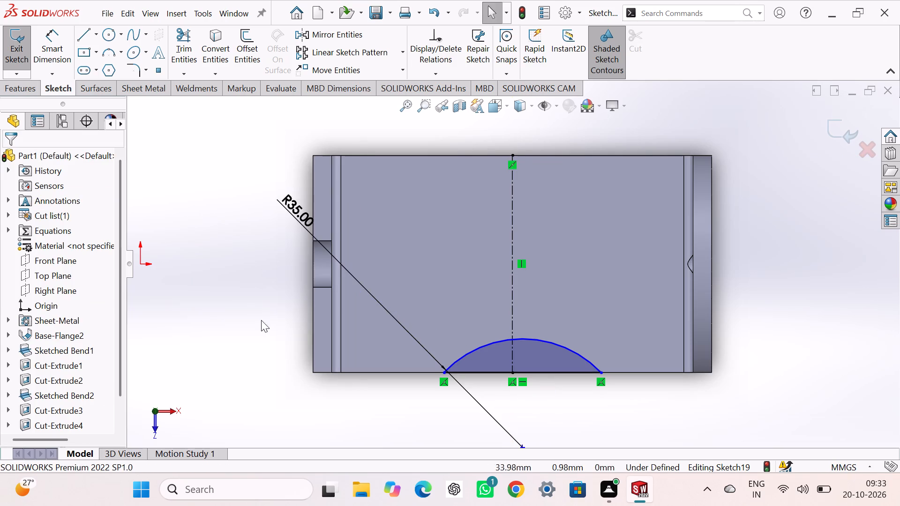
# Make the arc's two endpoints symmetric about the vertical centerline.
pyautogui.keyDown('ctrl'); pyautogui.click(442, 371); pyautogui.keyUp('ctrl')
pyautogui.keyDown('ctrl'); pyautogui.click(602, 371); pyautogui.keyUp('ctrl')
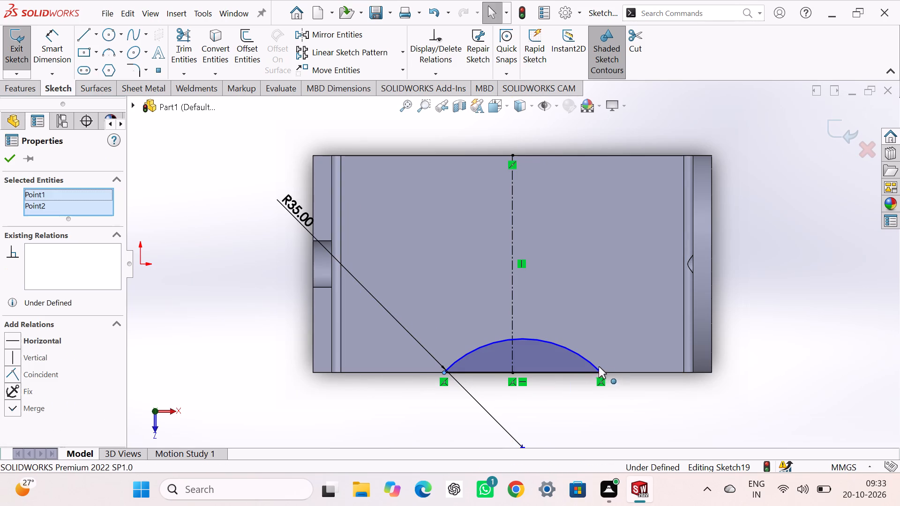
pyautogui.keyDown('ctrl'); pyautogui.click(512, 275); pyautogui.keyUp('ctrl')
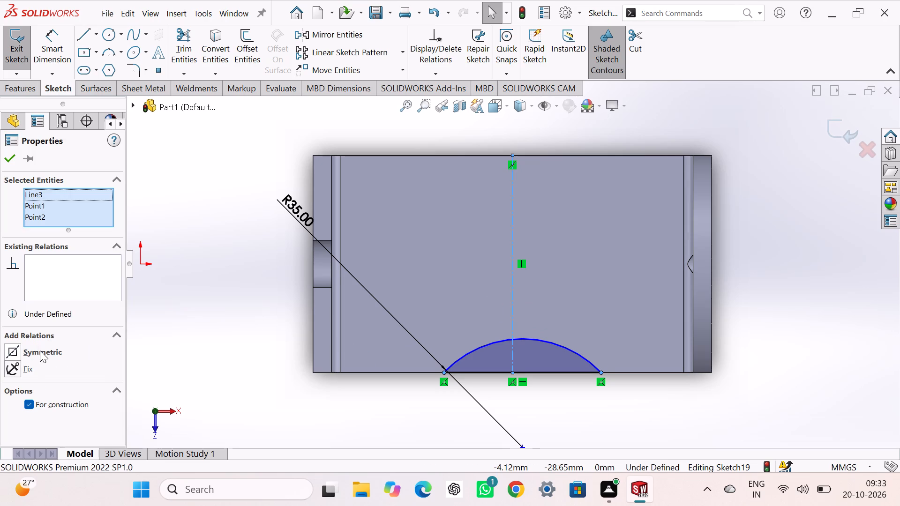
pyautogui.click(40, 350)
pyautogui.click(200, 296)
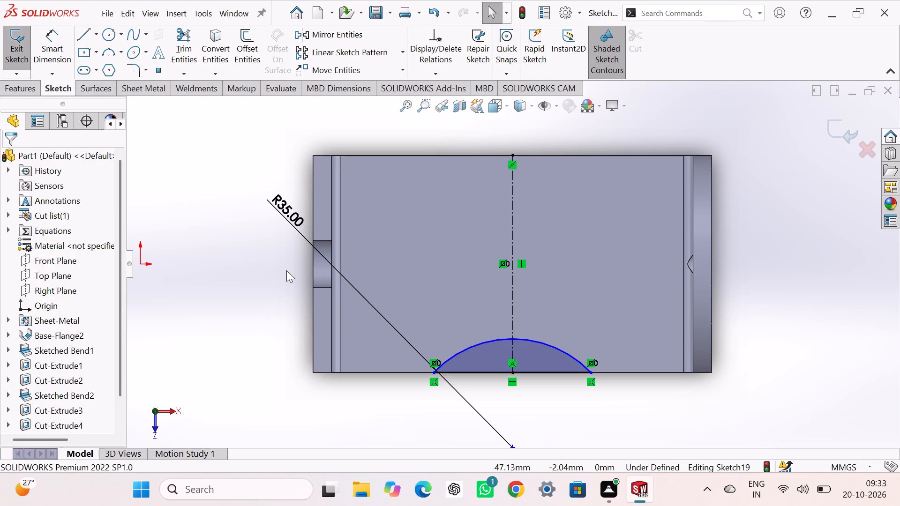
# Dimension the arc profile's height from the base's long edge to the arc's crown at 10 mm.
pyautogui.moveTo(228, 312); pyautogui.dragTo(231, 234, button='right')
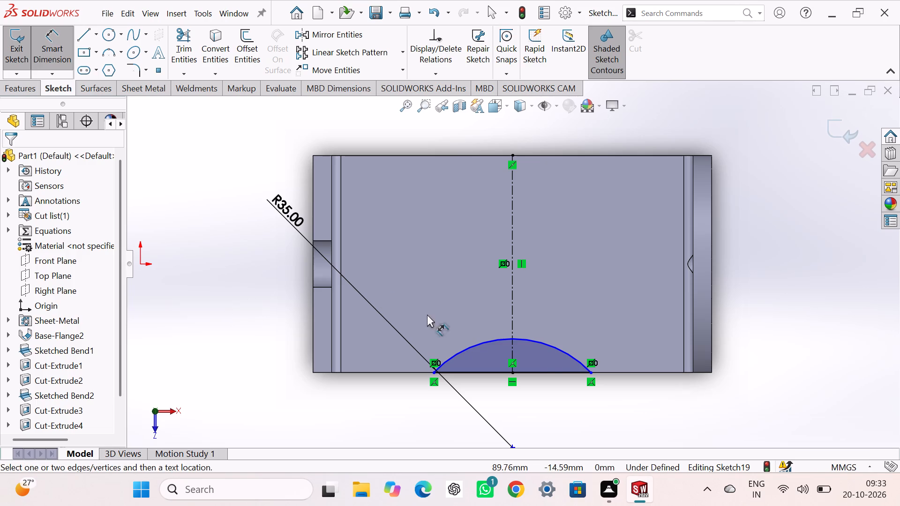
pyautogui.click(510, 372)
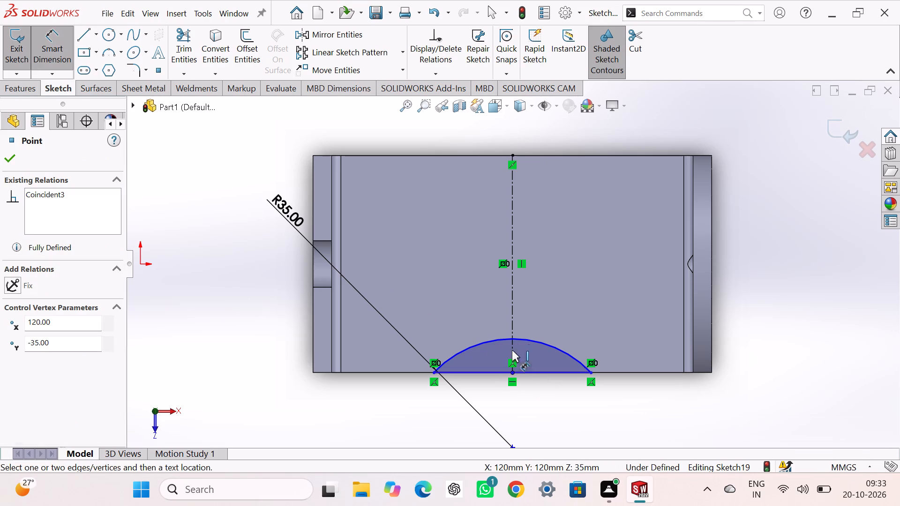
pyautogui.click(512, 338)
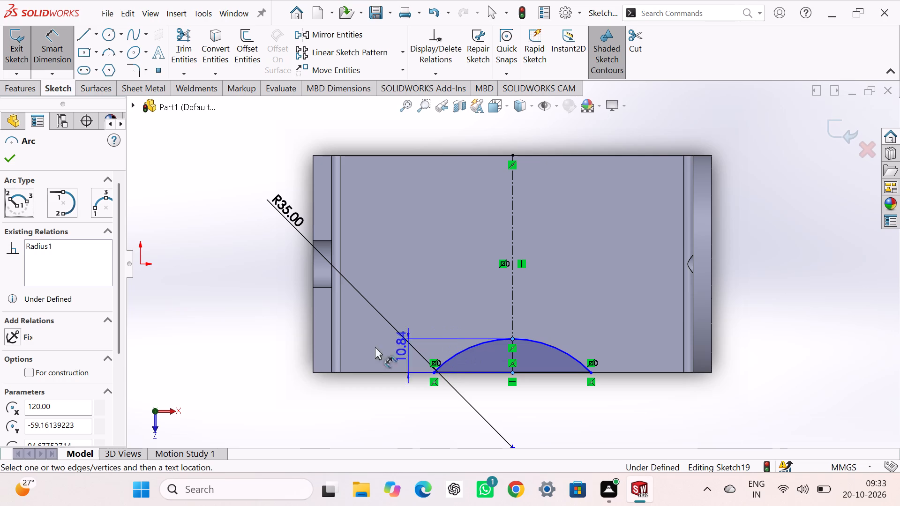
pyautogui.click(288, 351)
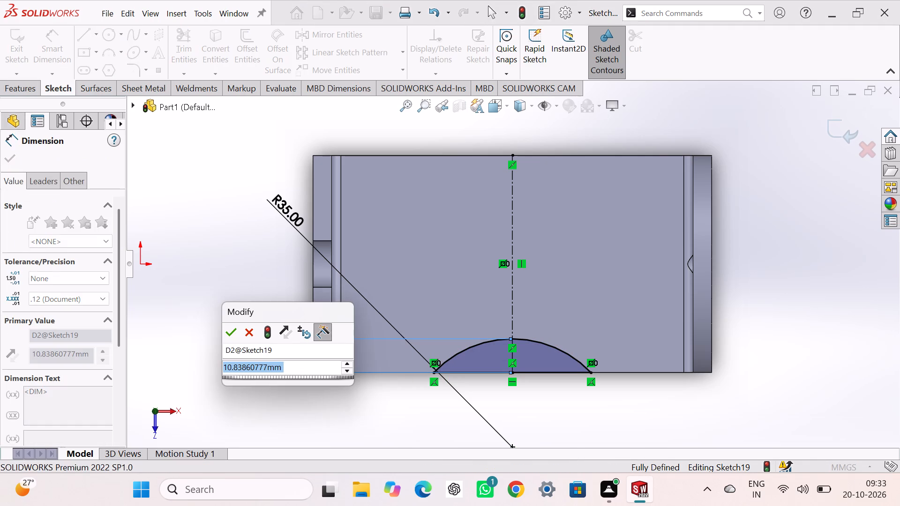
pyautogui.press('1')
pyautogui.press('0')
pyautogui.press('Return')
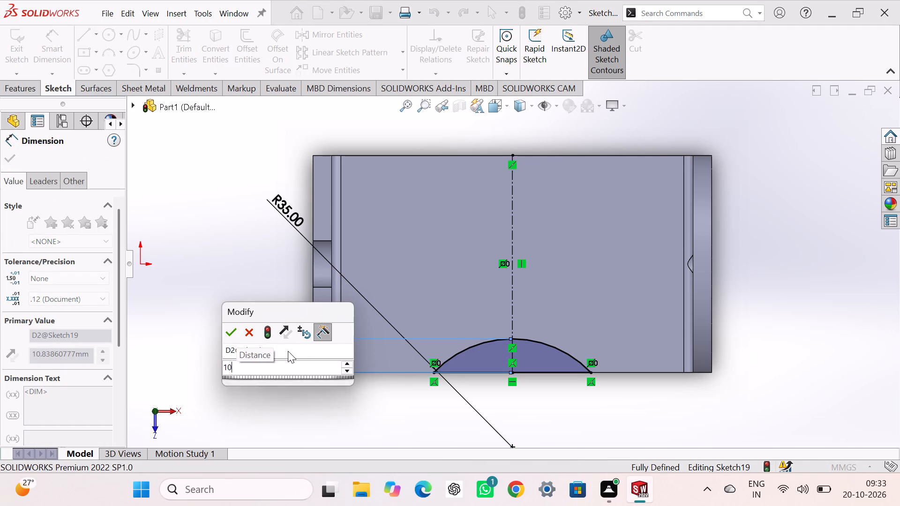
# Finish the arc sketch and cut-extrude its closed profile through the base with a 10 mm blind depth.
pyautogui.click(830, 131)
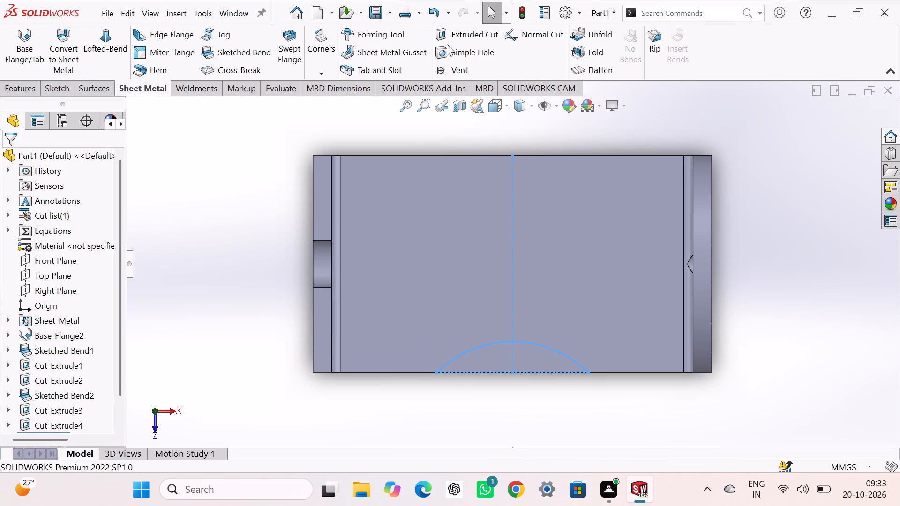
pyautogui.click(465, 36)
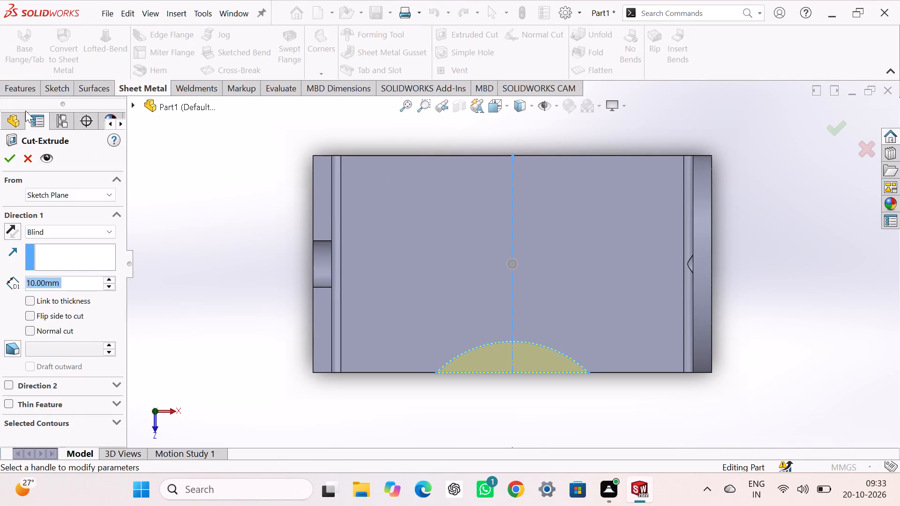
pyautogui.click(9, 159)
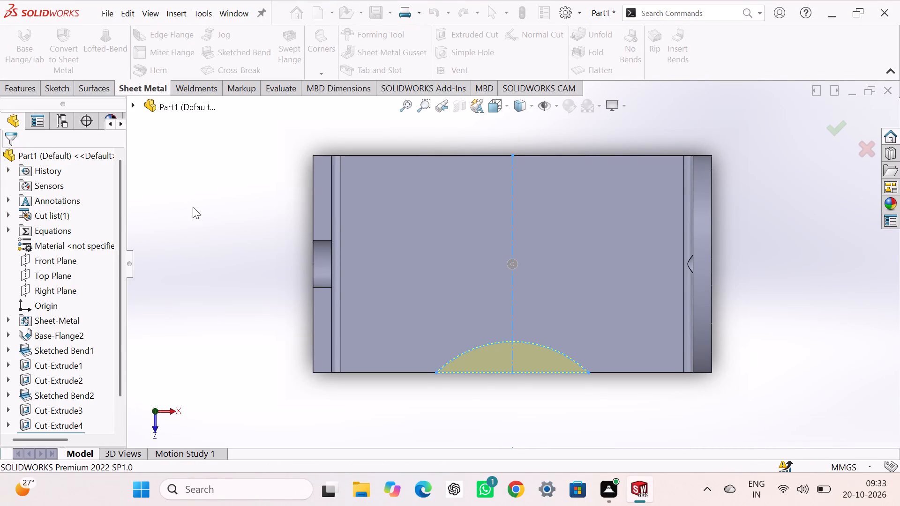
# On the base's inner face, sketch a horizontal straight slot about 24 mm between centers and 11 mm wide, near the origin-side bend.
pyautogui.click(456, 218)
pyautogui.click(507, 188)
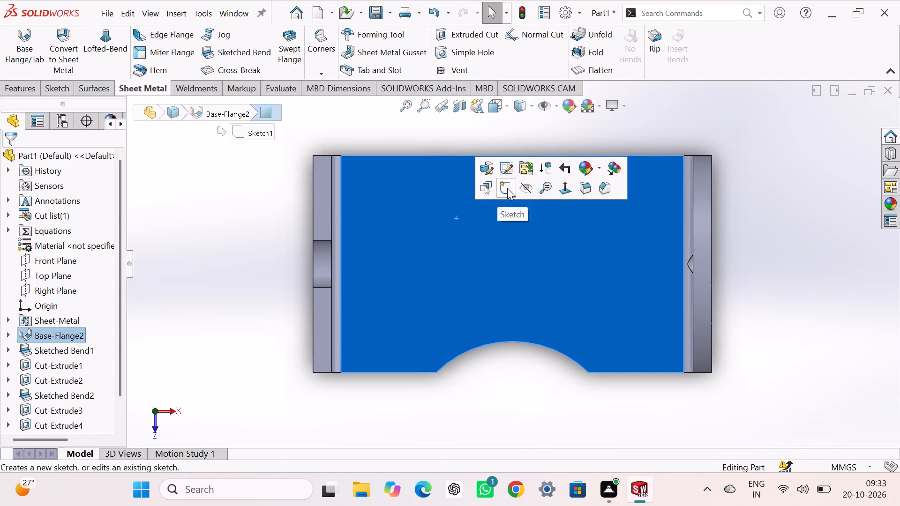
pyautogui.click(224, 207)
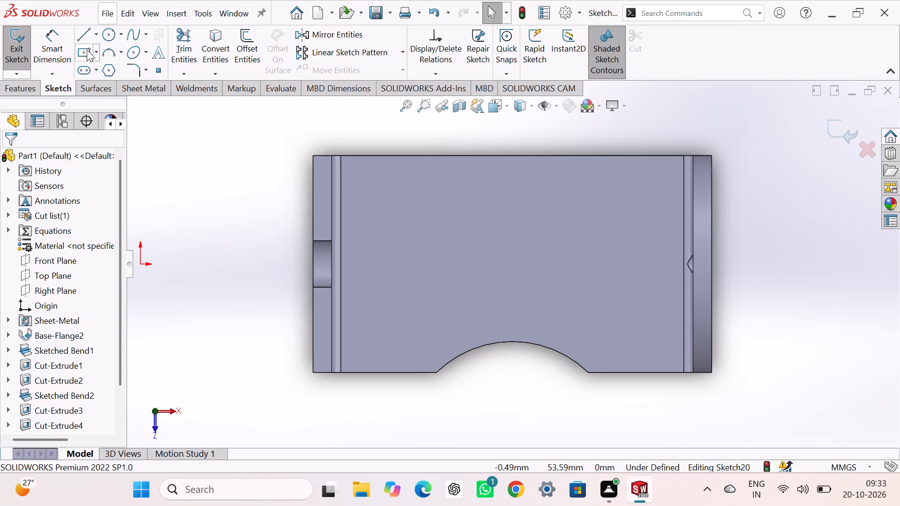
pyautogui.click(84, 72)
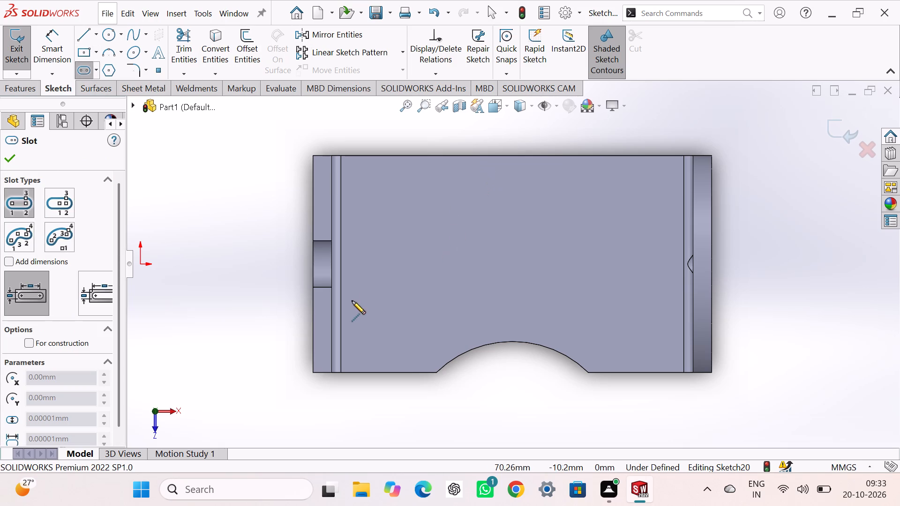
pyautogui.click(368, 264)
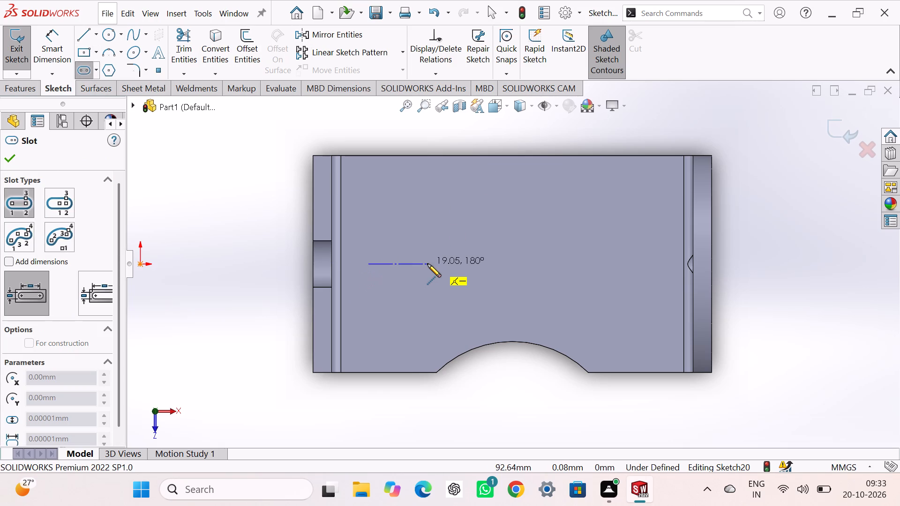
pyautogui.click(443, 265)
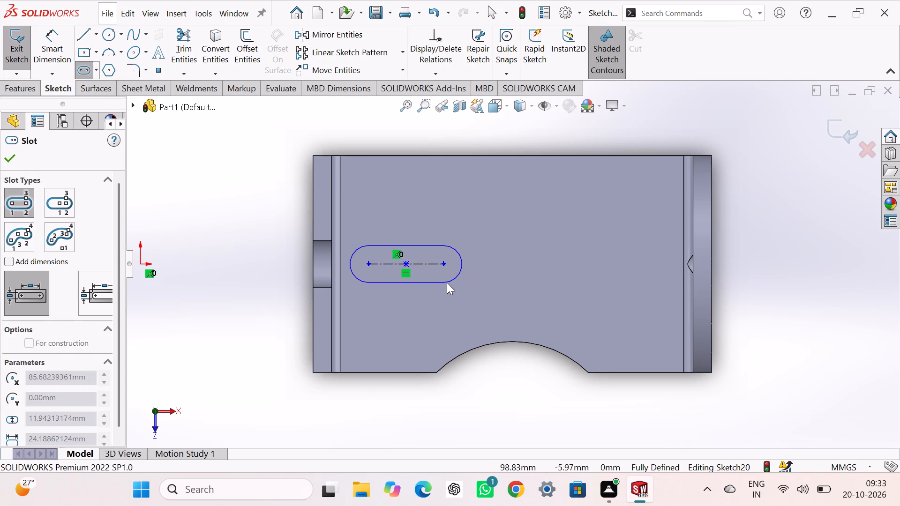
pyautogui.click(447, 281)
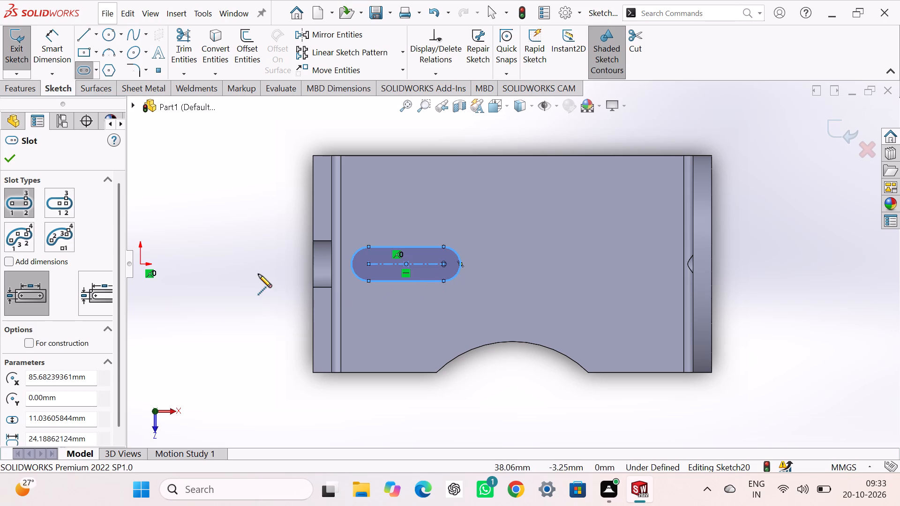
pyautogui.rightClick(247, 268)
pyautogui.click(260, 275)
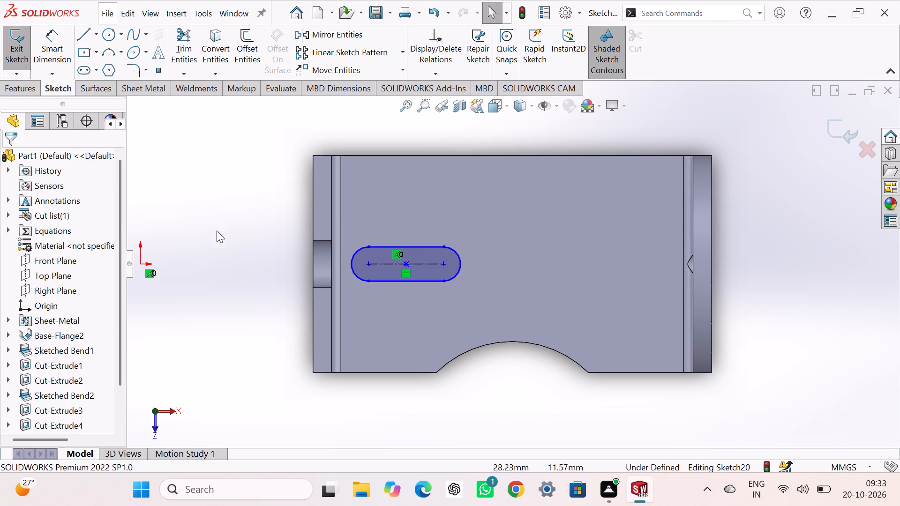
# Add a horizontal relation between the origin and the slot's nearer end center.
pyautogui.click(140, 263)
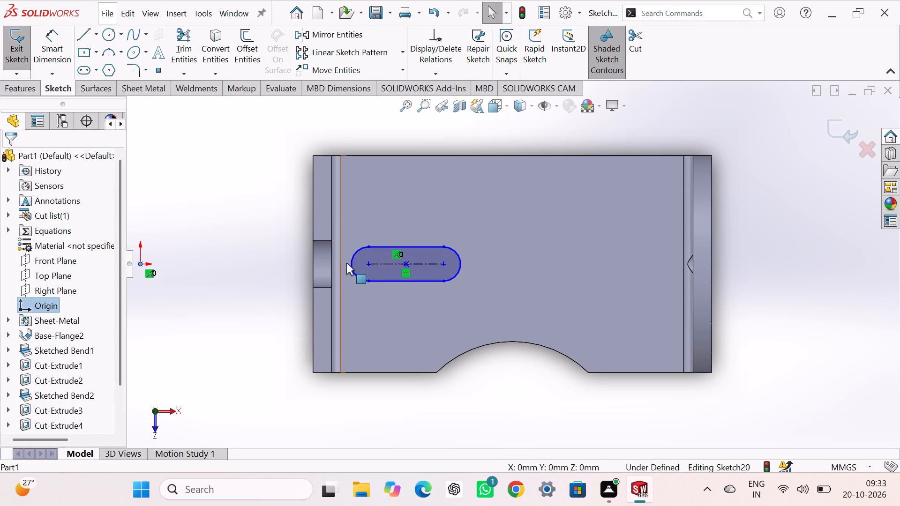
pyautogui.keyDown('ctrl'); pyautogui.click(370, 262); pyautogui.keyUp('ctrl')
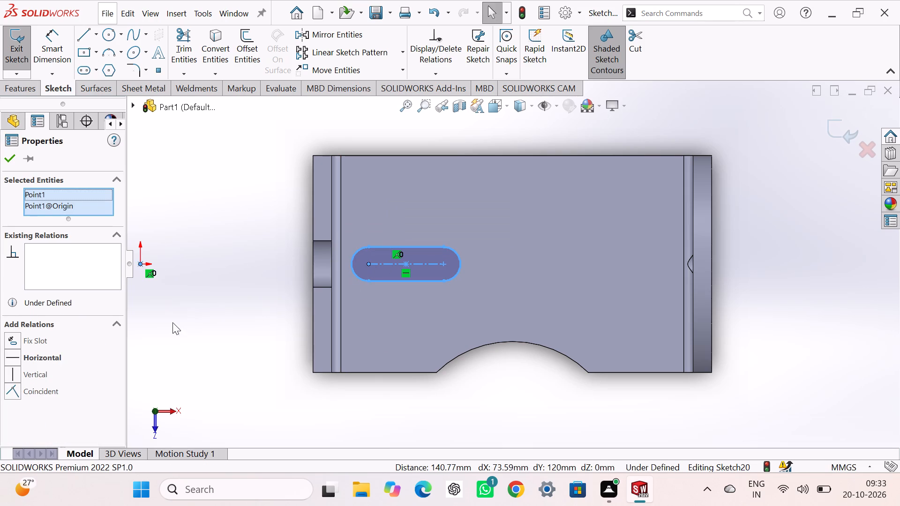
pyautogui.click(15, 357)
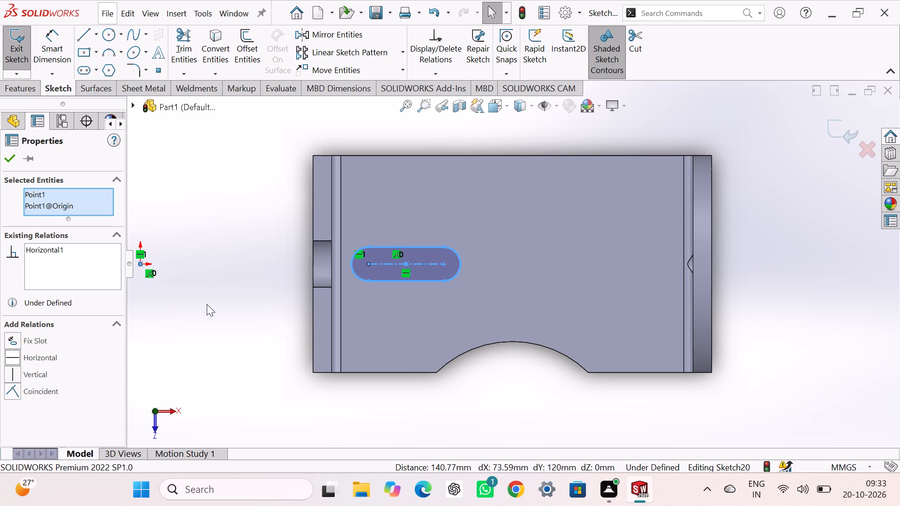
pyautogui.click(207, 304)
# Dimension the slot's center-to-center length at 20 mm.
pyautogui.moveTo(221, 308); pyautogui.dragTo(225, 199, button='right')
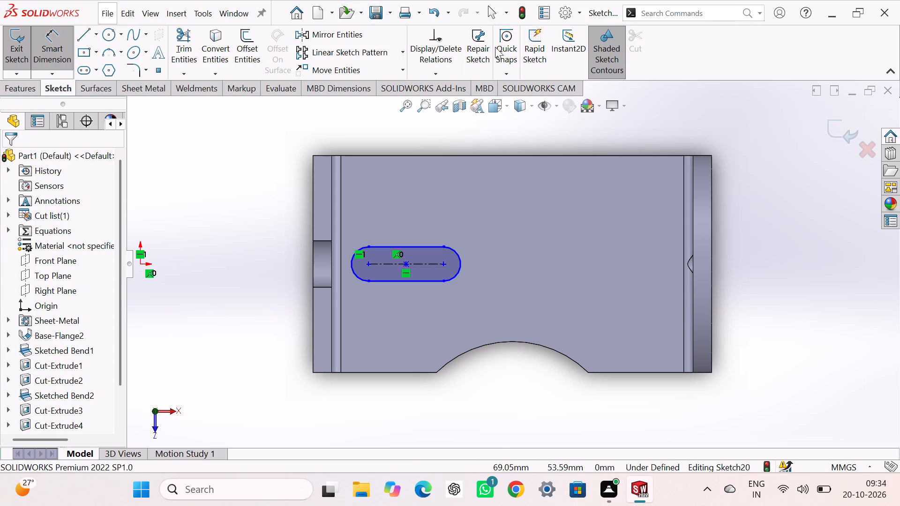
pyautogui.click(418, 264)
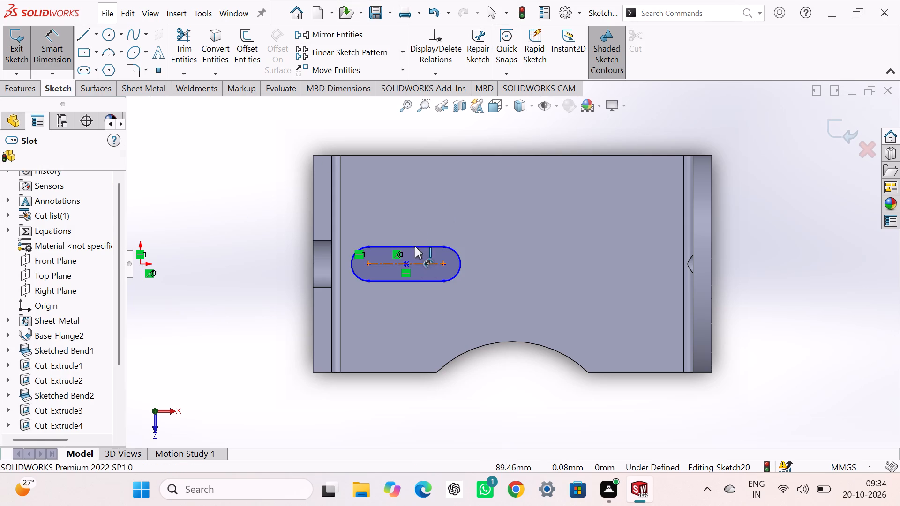
pyautogui.click(408, 149)
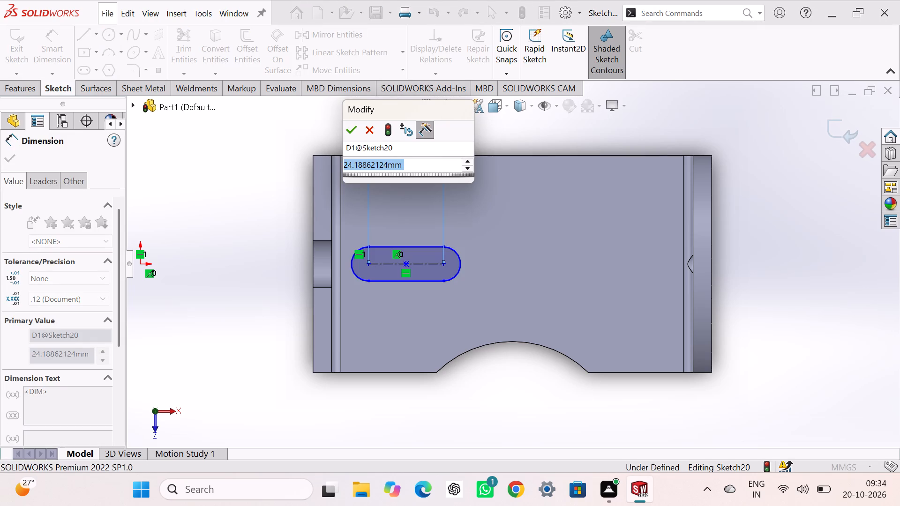
pyautogui.write('20')
pyautogui.press('Return')
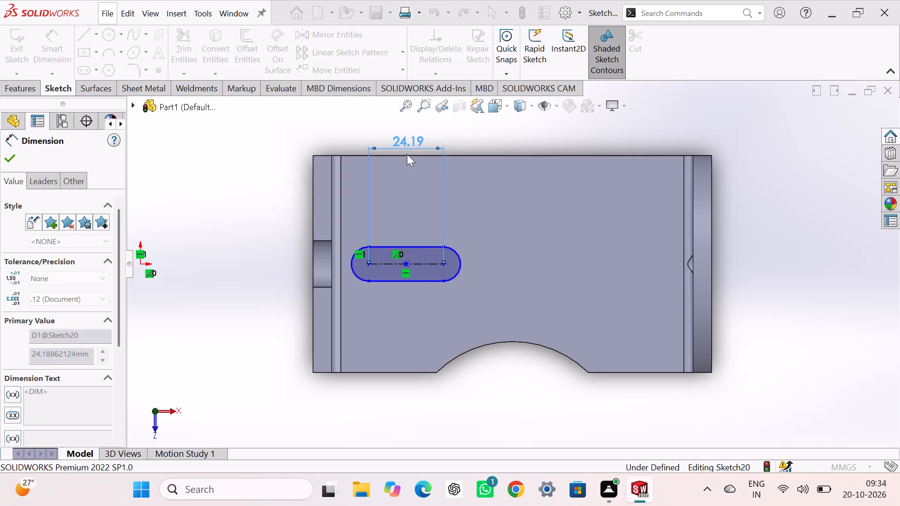
# Dimension the slot's end arc and set its radius to 6 mm.
pyautogui.click(448, 260)
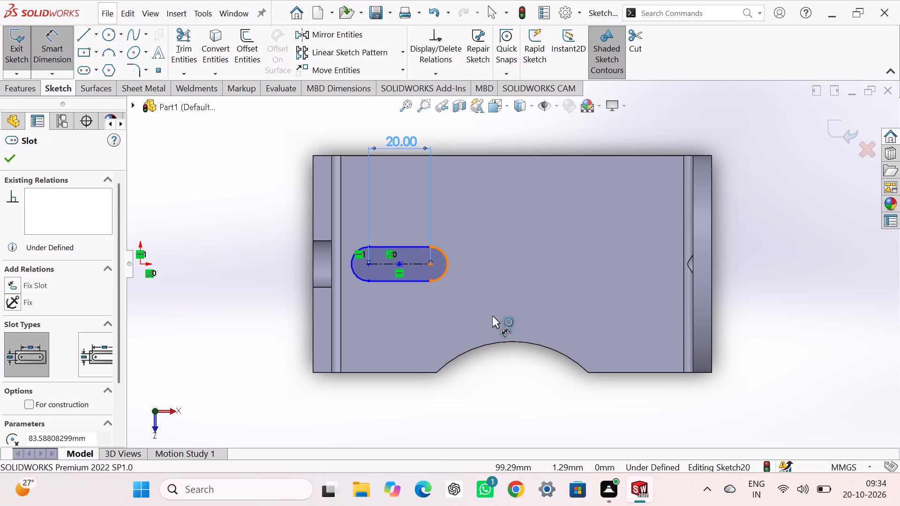
pyautogui.click(513, 376)
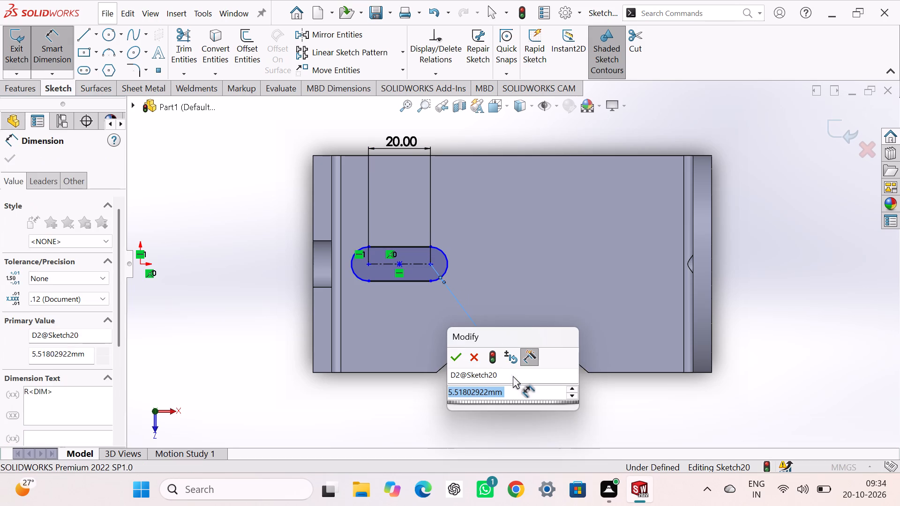
pyautogui.write('12')
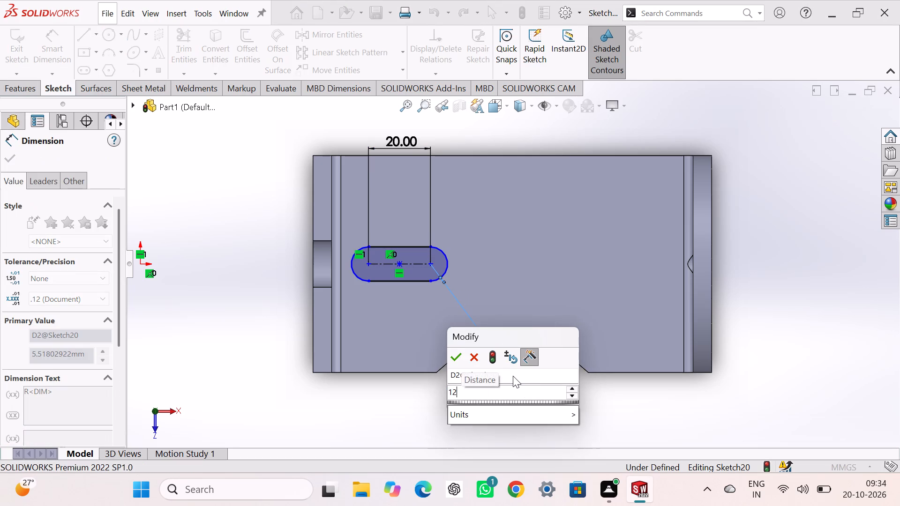
pyautogui.press('Return')
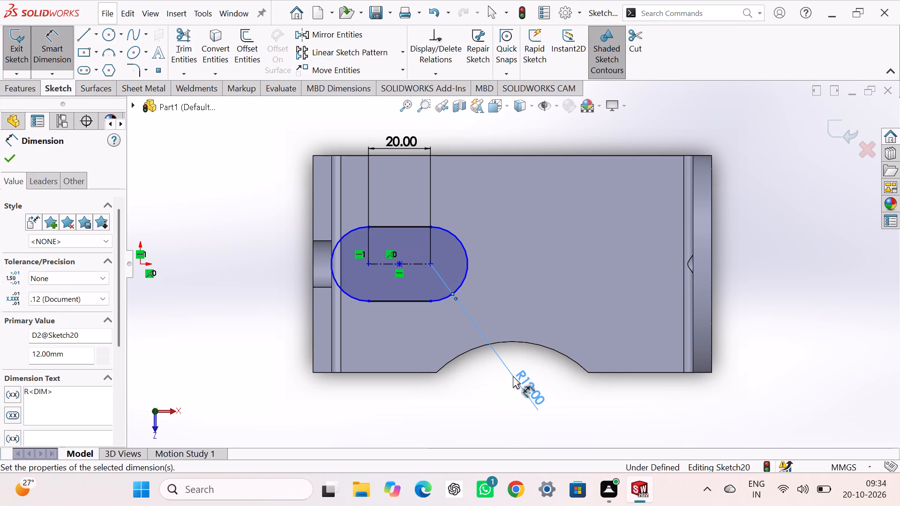
pyautogui.doubleClick(526, 384)
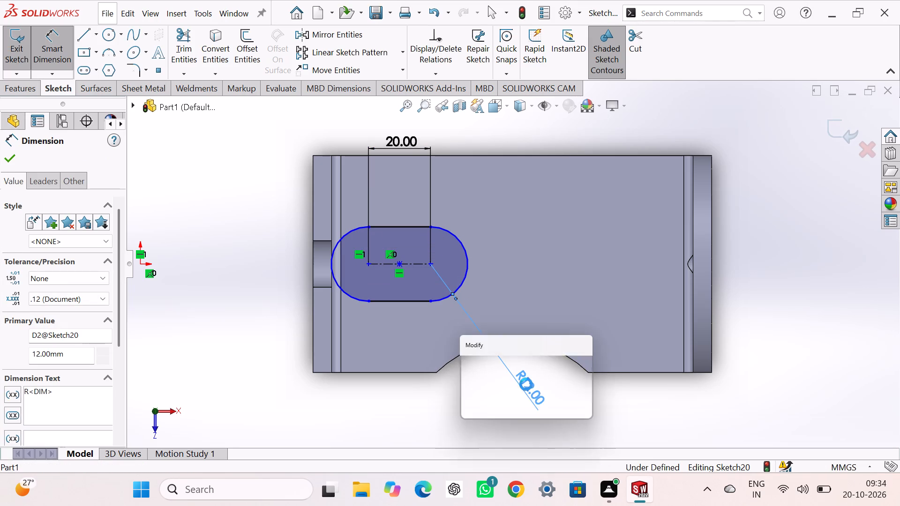
pyautogui.press('6')
pyautogui.press('Return')
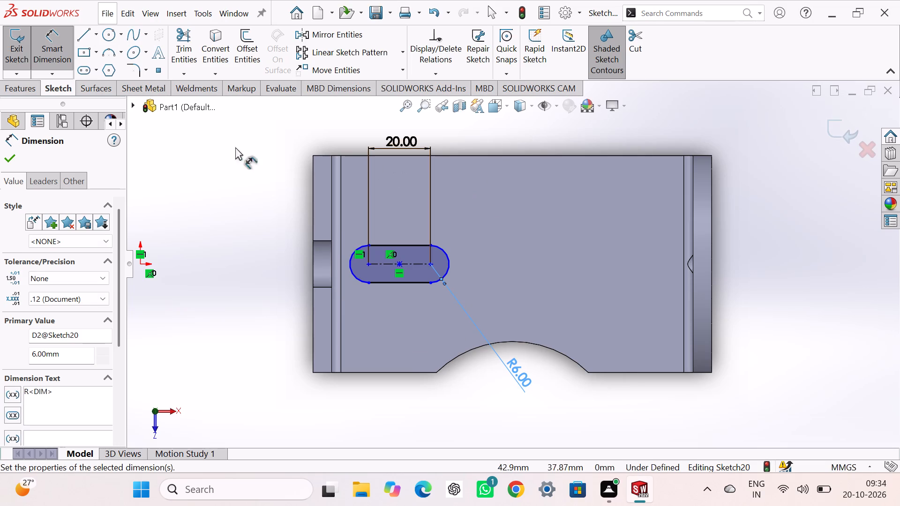
# Sketch a second horizontal straight slot about 25 mm between centers and 12 mm wide, in line with the first near the opposite bend.
pyautogui.click(86, 68)
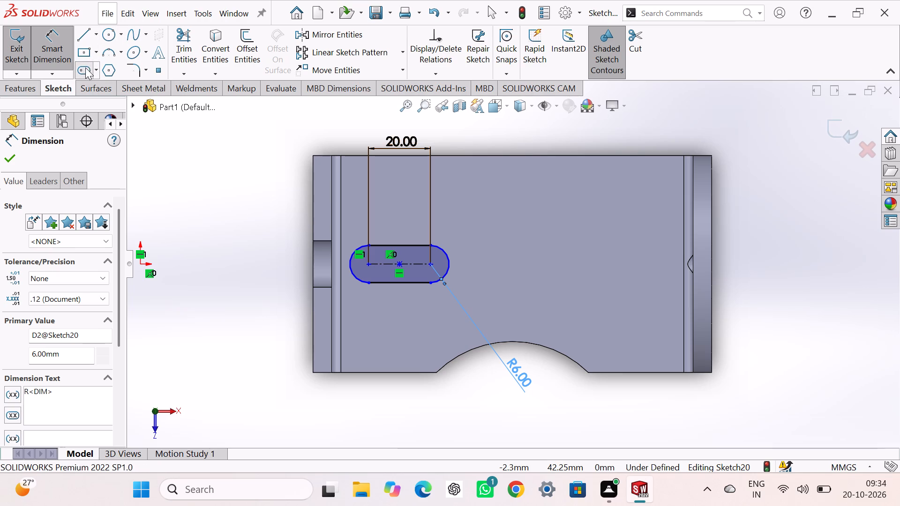
pyautogui.click(559, 266)
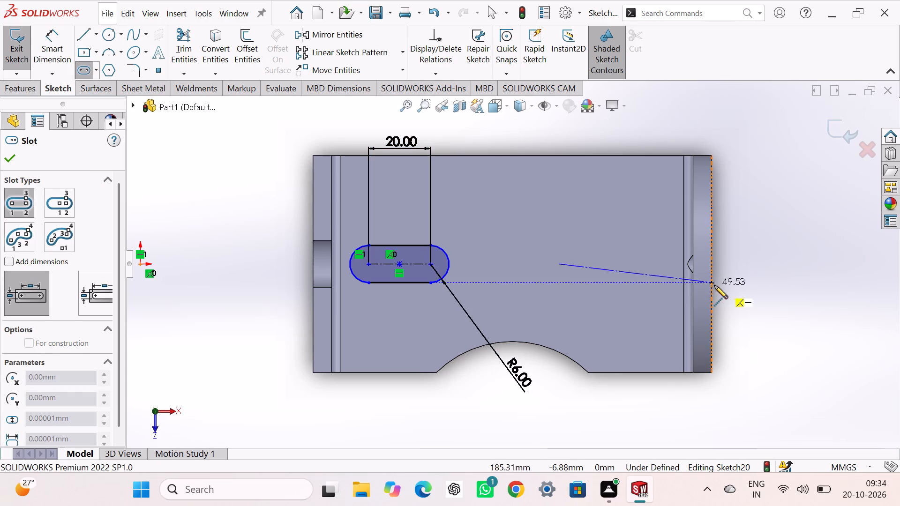
pyautogui.click(638, 265)
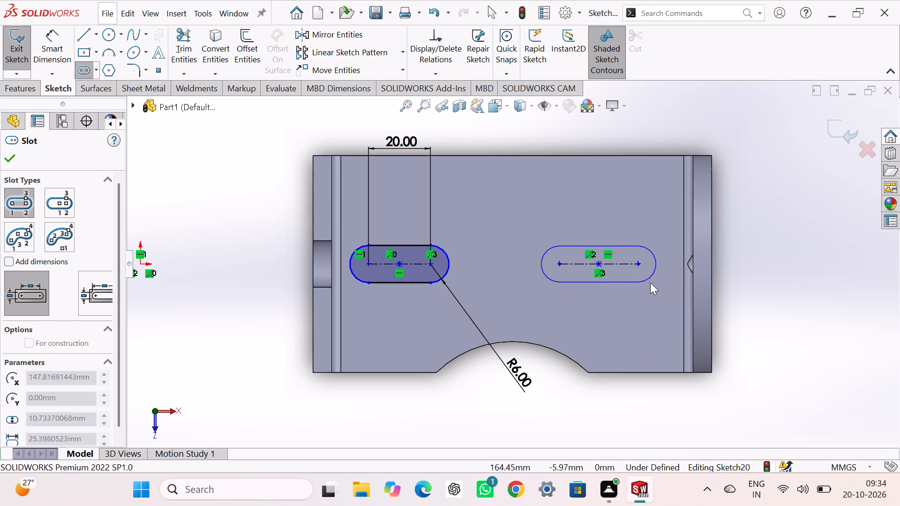
pyautogui.click(650, 283)
pyautogui.rightClick(783, 220)
pyautogui.doubleClick(787, 229)
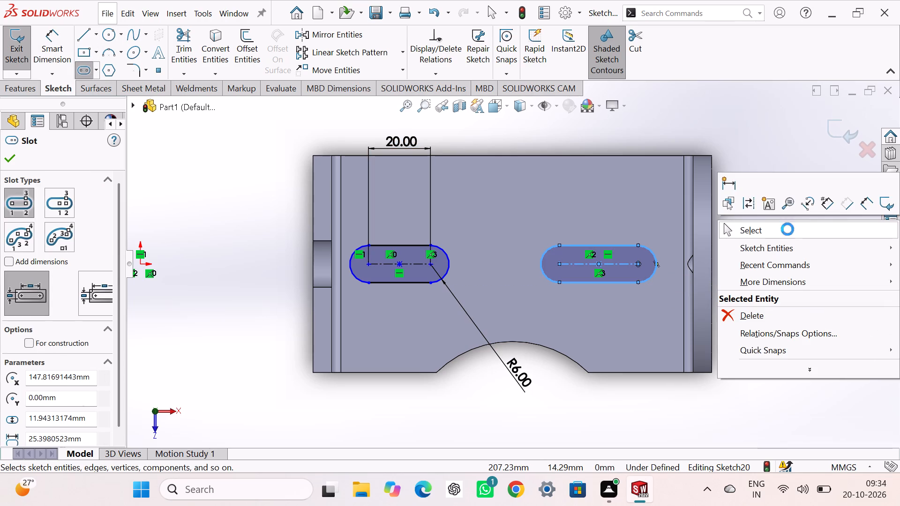
# Add a horizontal relation between the facing end centers of the two base slots.
pyautogui.moveTo(439, 311); pyautogui.dragTo(440, 284)
pyautogui.moveTo(439, 311); pyautogui.dragTo(440, 298, button='right')
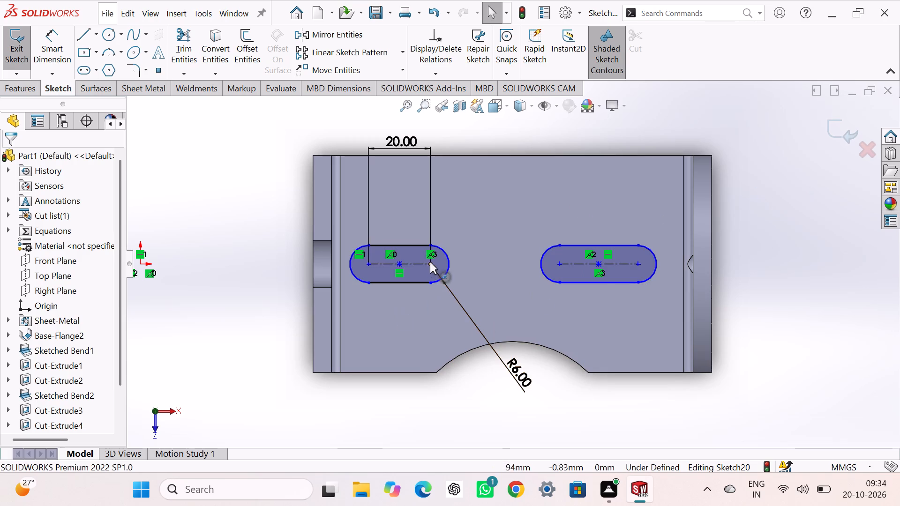
pyautogui.click(429, 261)
pyautogui.keyDown('ctrl'); pyautogui.click(559, 266); pyautogui.keyUp('ctrl')
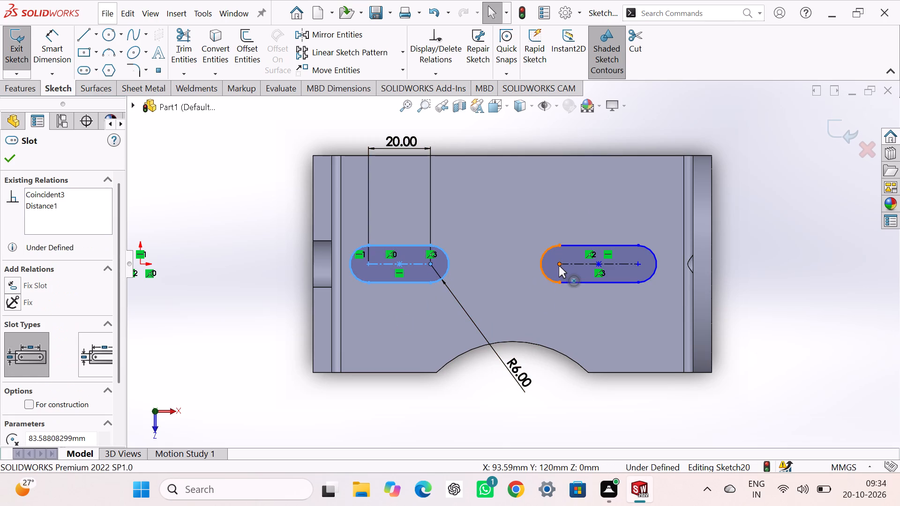
pyautogui.click(18, 375)
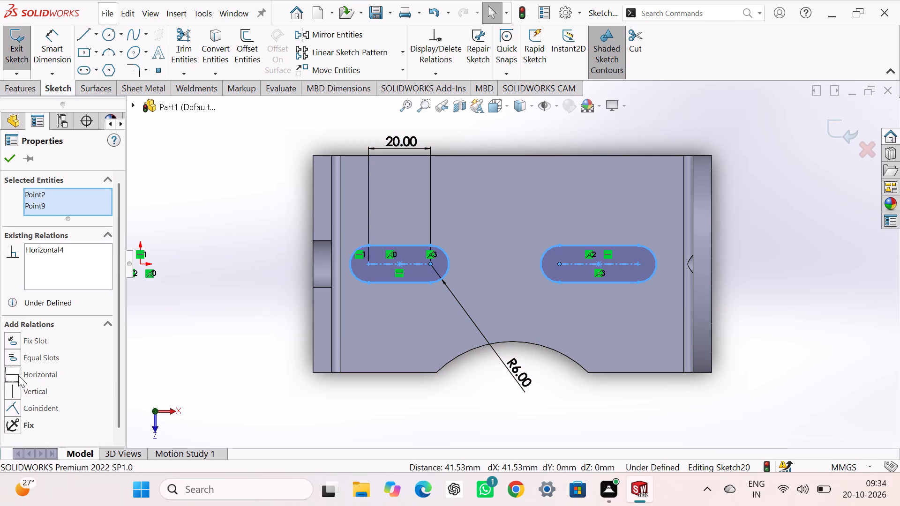
pyautogui.click(160, 325)
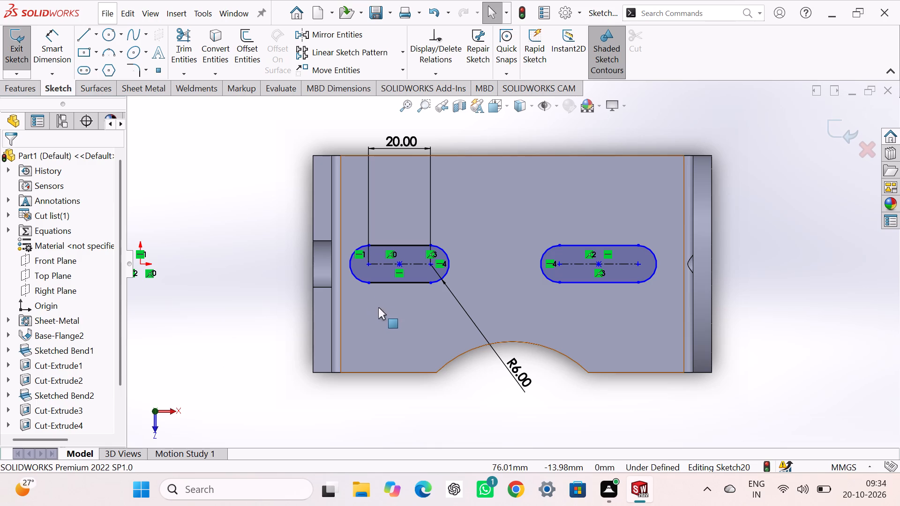
# Dimension the second slot's center-to-center length and set it to 20 mm.
pyautogui.moveTo(280, 321); pyautogui.dragTo(287, 230, button='right')
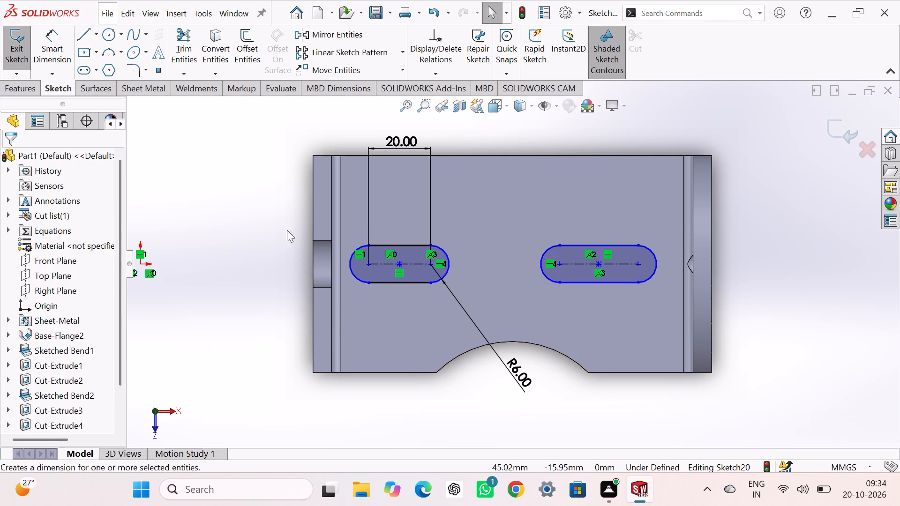
pyautogui.moveTo(287, 230); pyautogui.dragTo(287, 210, button='right')
pyautogui.click(602, 245)
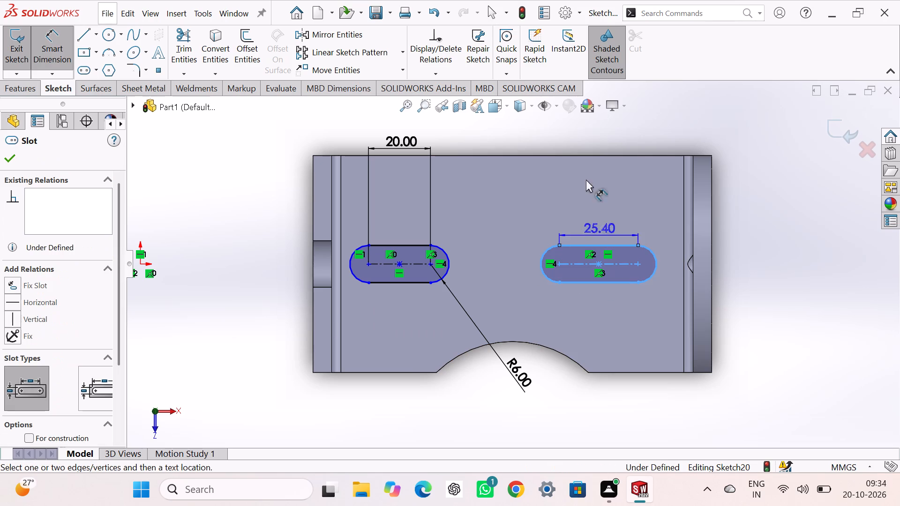
pyautogui.click(582, 135)
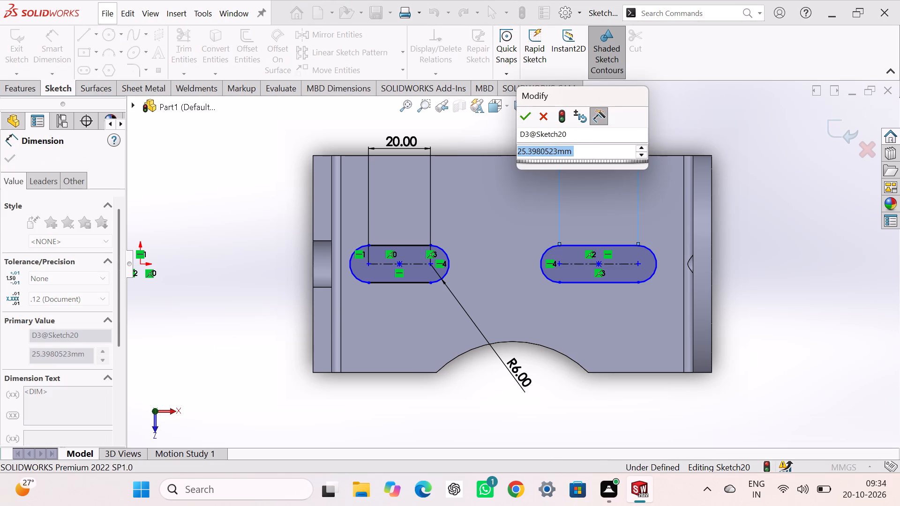
pyautogui.write('20')
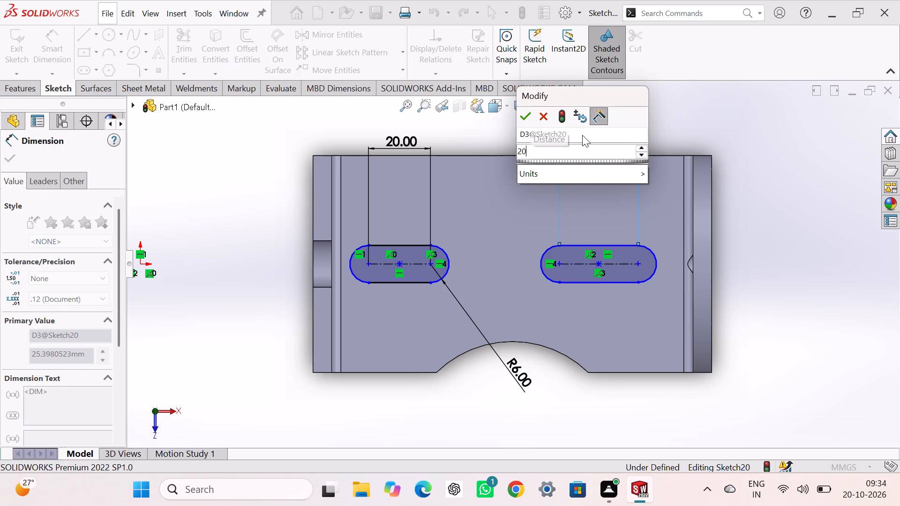
pyautogui.press('Return')
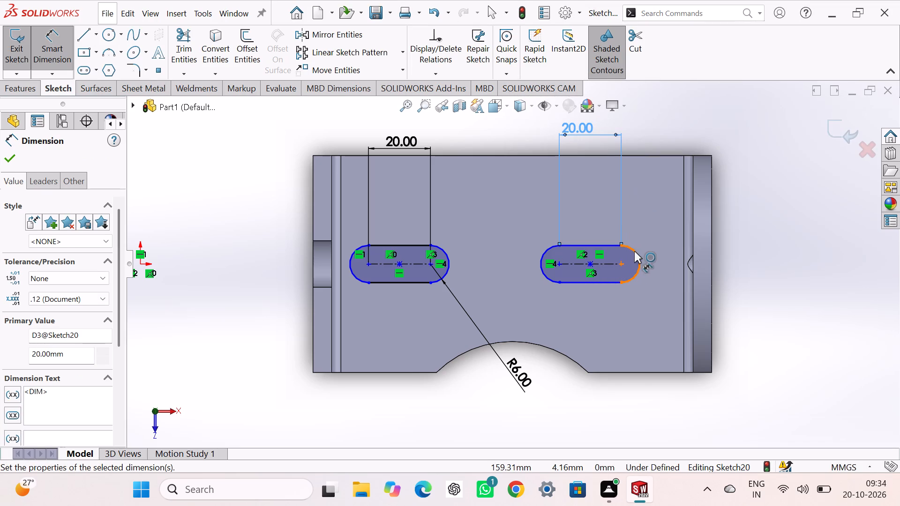
# Dimension the second slot's outer end arc and set its radius to 6 mm.
pyautogui.click(634, 251)
pyautogui.click(665, 145)
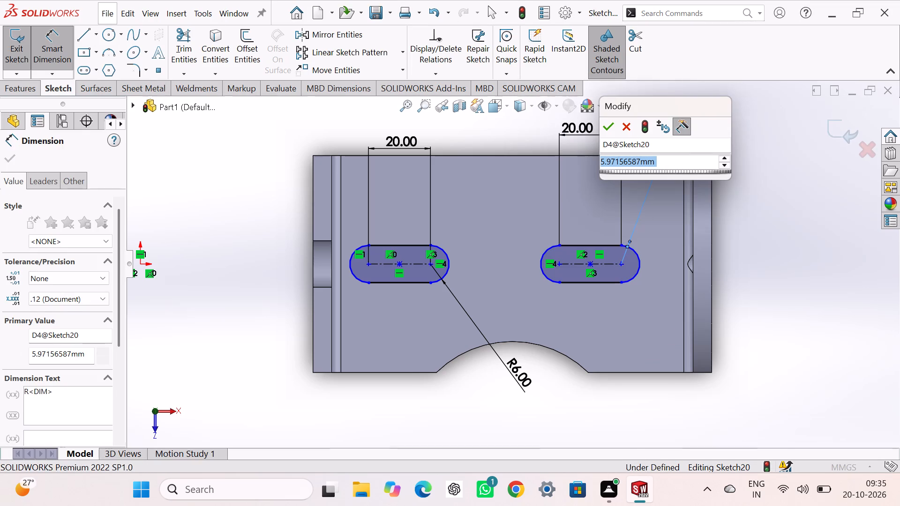
pyautogui.press('6')
pyautogui.press('Return')
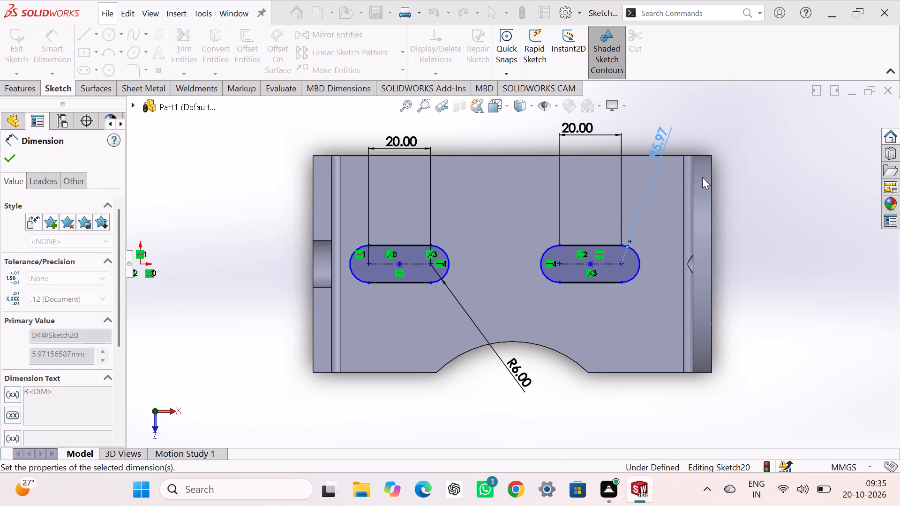
# Dimension the distance between the two slots' facing end centers and set it to 40 mm.
pyautogui.click(429, 264)
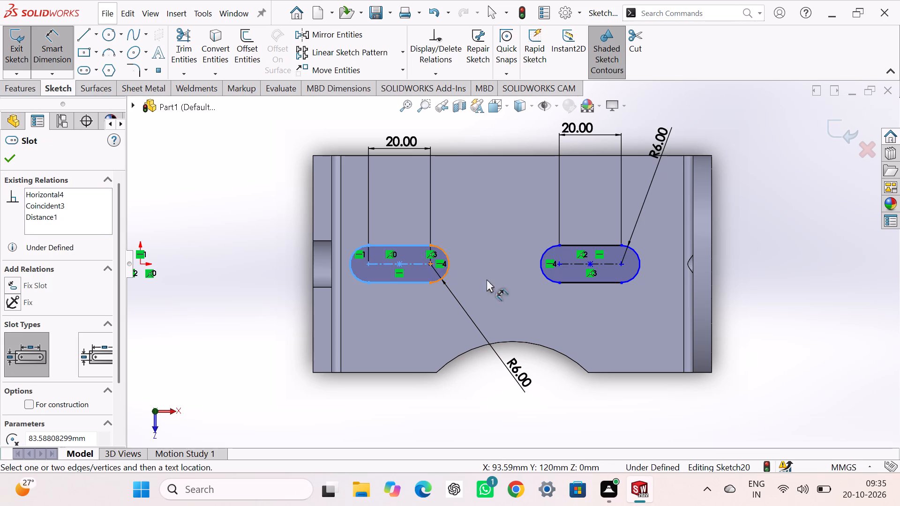
pyautogui.click(560, 266)
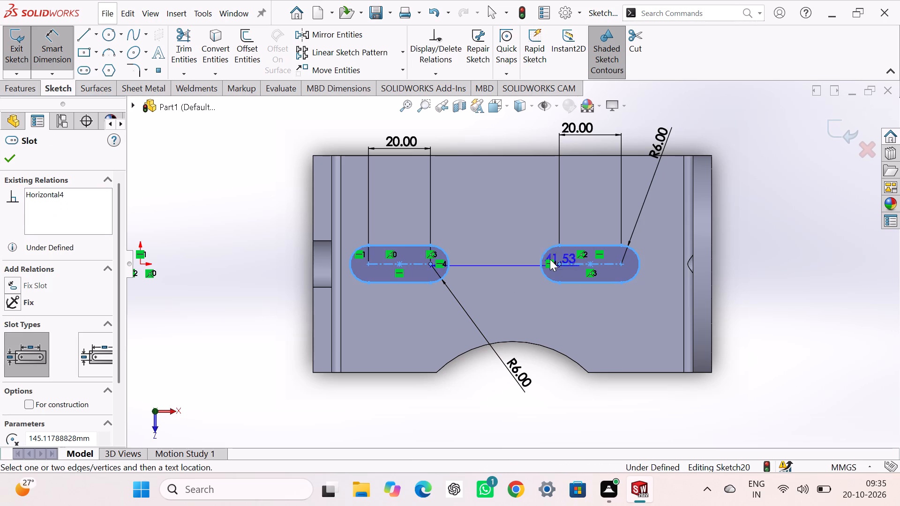
pyautogui.click(502, 146)
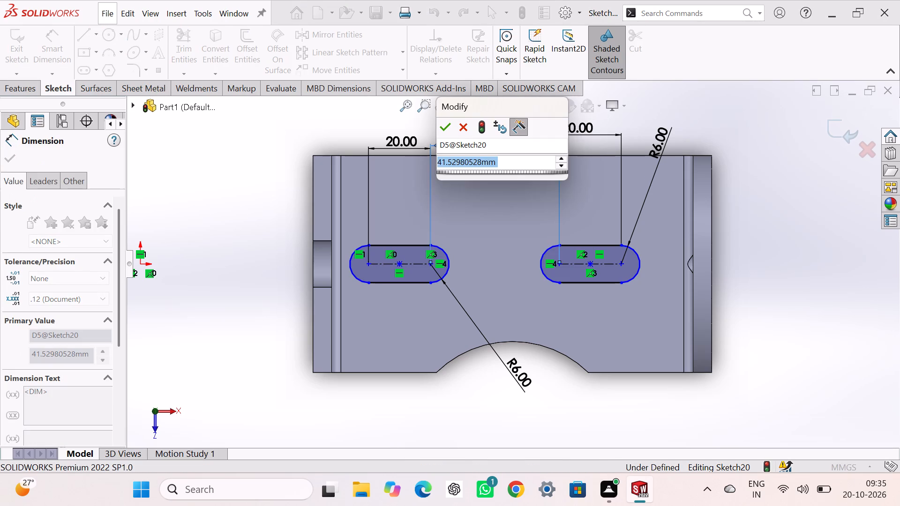
pyautogui.write('40')
pyautogui.press('Return')
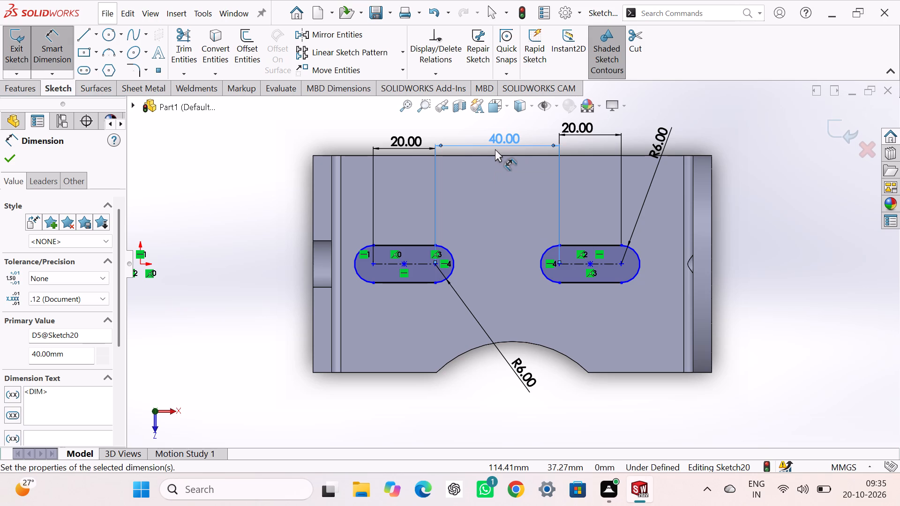
# Dimension the first slot's outer end center 15 mm from the bend edge beside the slotted leg, and finish the sketch.
pyautogui.click(371, 262)
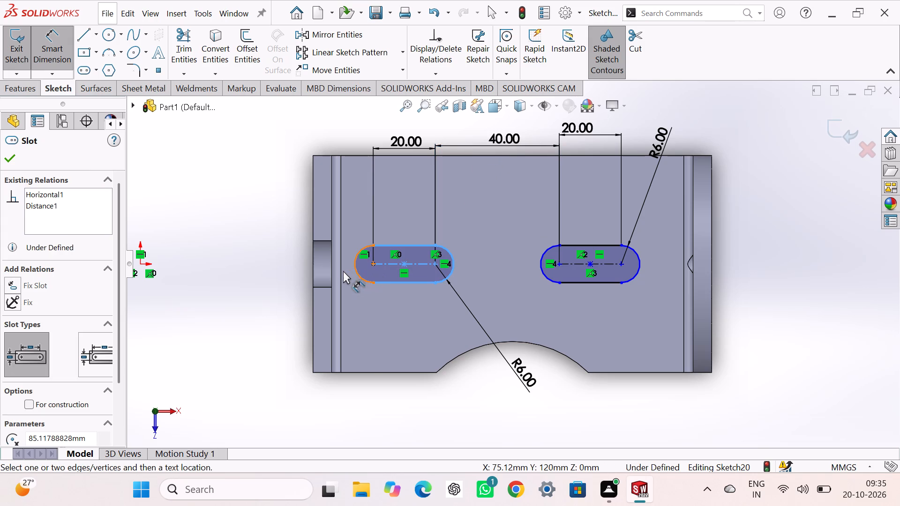
pyautogui.click(341, 267)
pyautogui.click(345, 136)
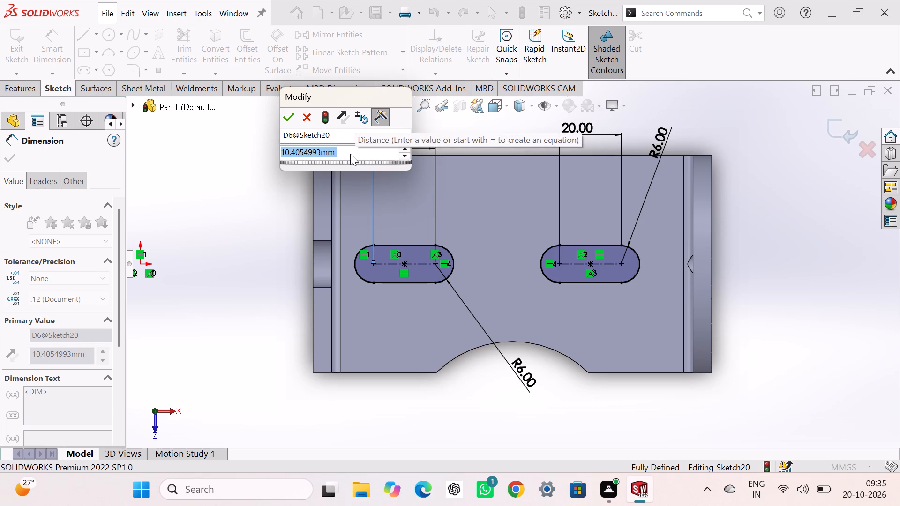
pyautogui.write('15')
pyautogui.press('Return')
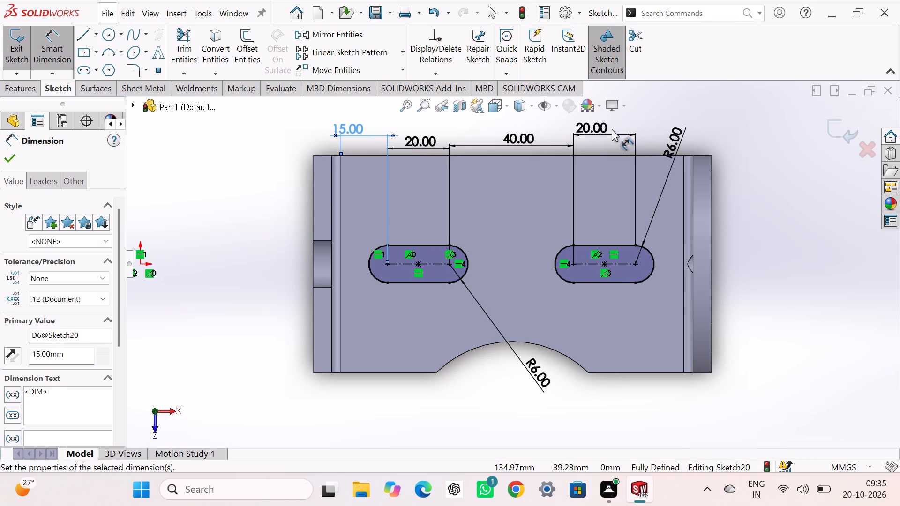
pyautogui.click(829, 122)
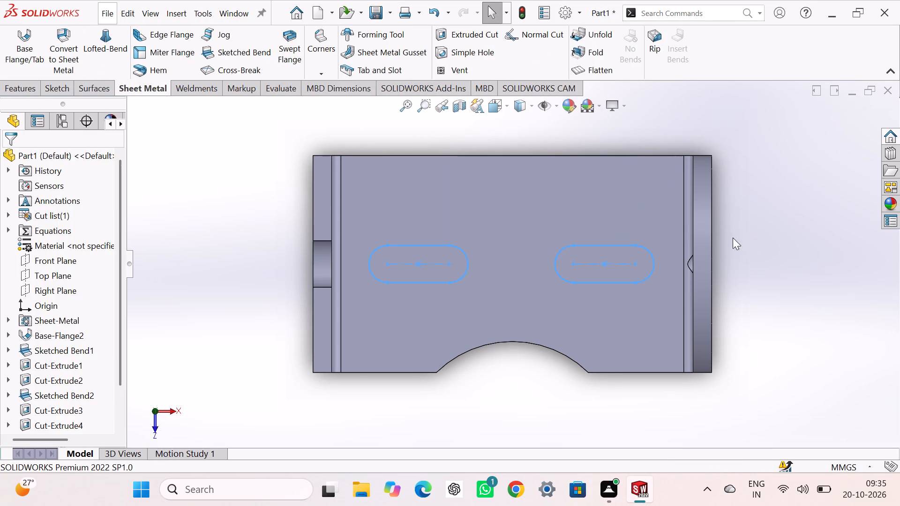
# Cut both slot profiles through the base with a 10 mm blind Extruded Cut, and show the bracket in isometric view.
pyautogui.click(458, 37)
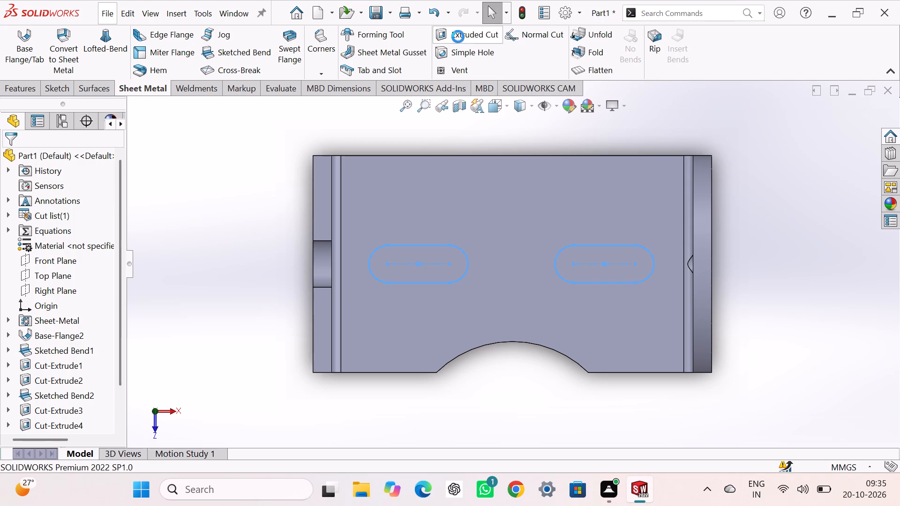
pyautogui.moveTo(202, 263); pyautogui.dragTo(201, 205, button='middle')
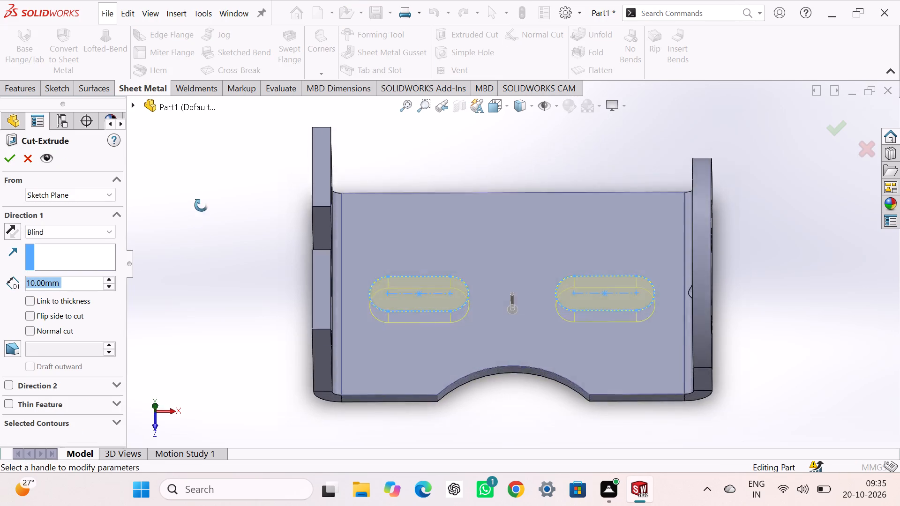
pyautogui.moveTo(201, 205); pyautogui.dragTo(195, 139, button='middle')
pyautogui.click(9, 151)
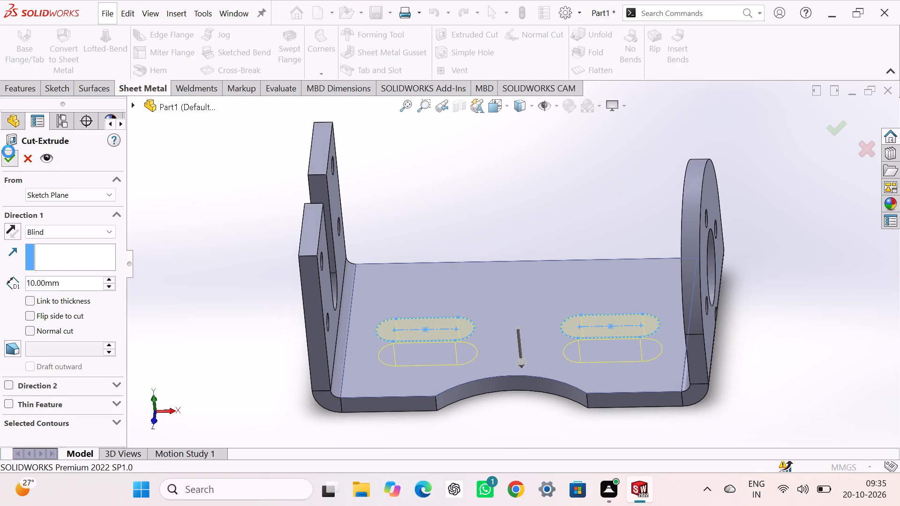
pyautogui.click(429, 179)
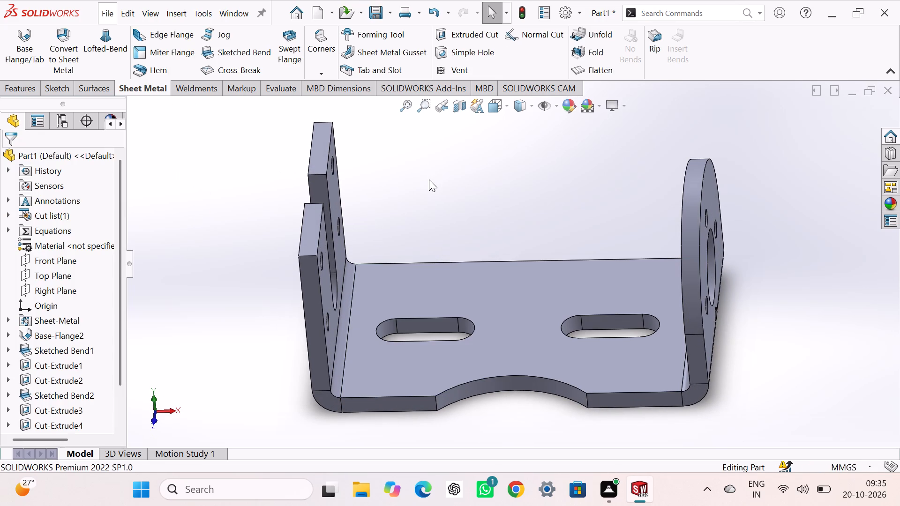
pyautogui.hotkey('ctrl', '7')
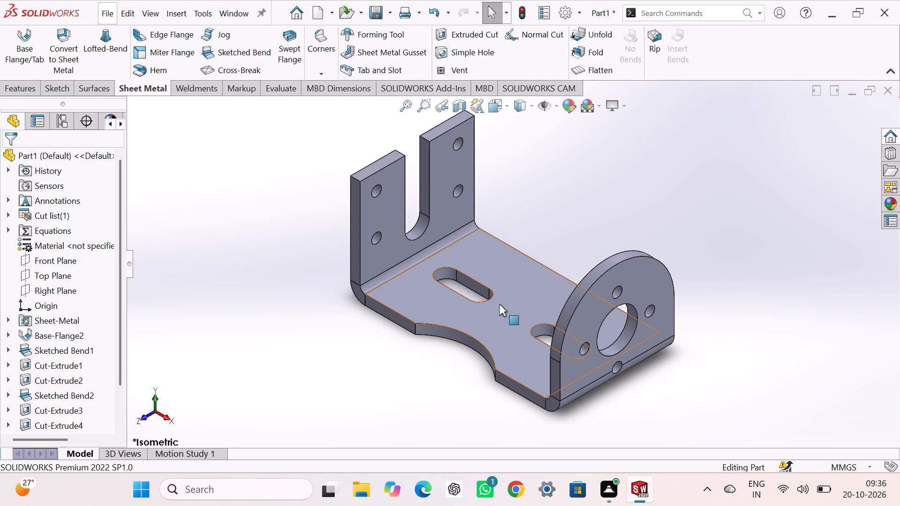
pyautogui.click(696, 226)
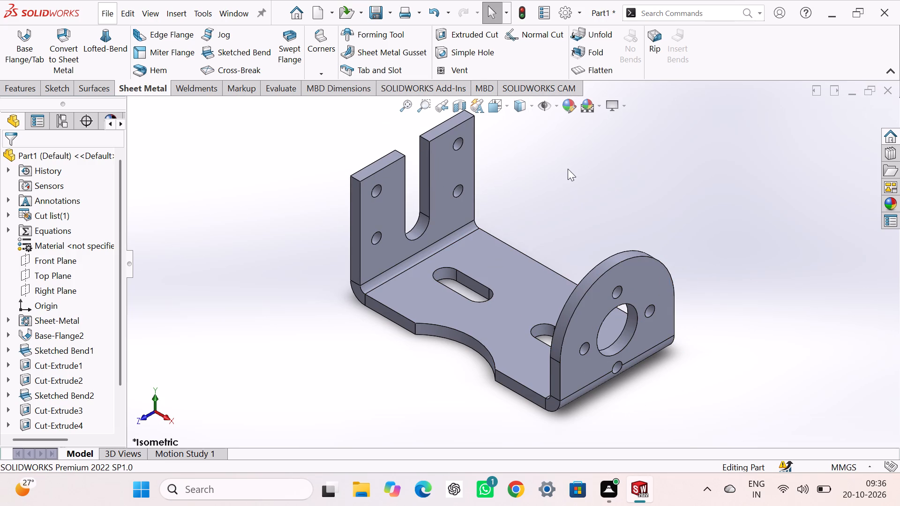
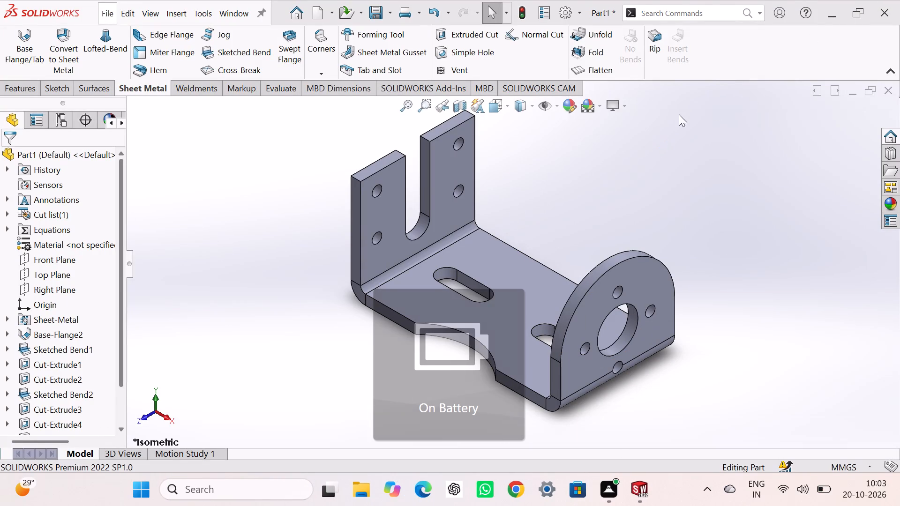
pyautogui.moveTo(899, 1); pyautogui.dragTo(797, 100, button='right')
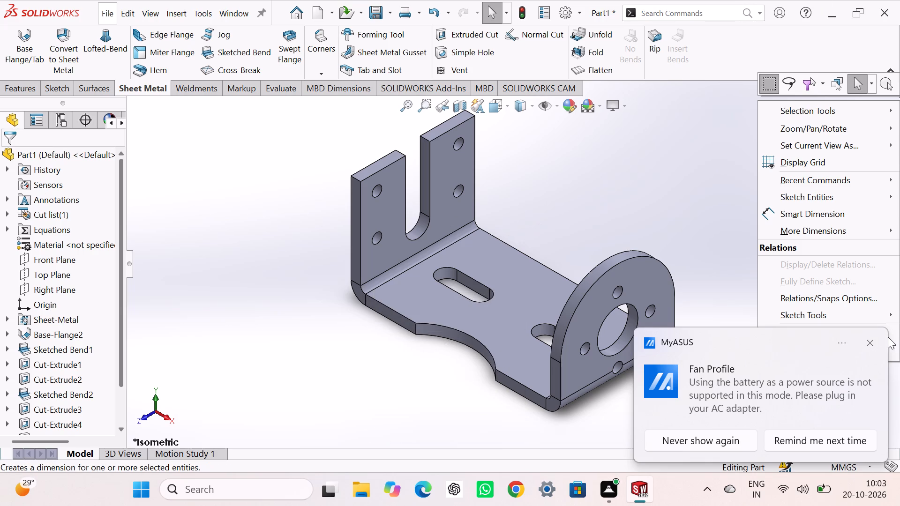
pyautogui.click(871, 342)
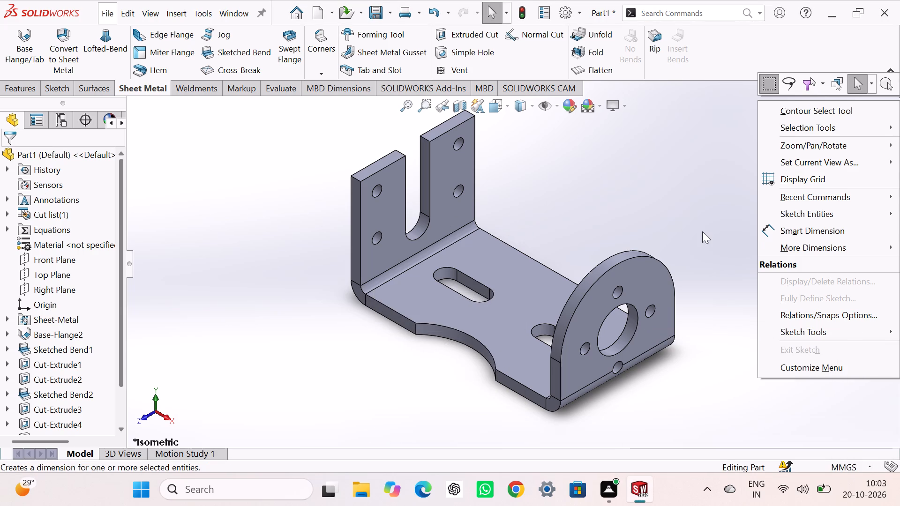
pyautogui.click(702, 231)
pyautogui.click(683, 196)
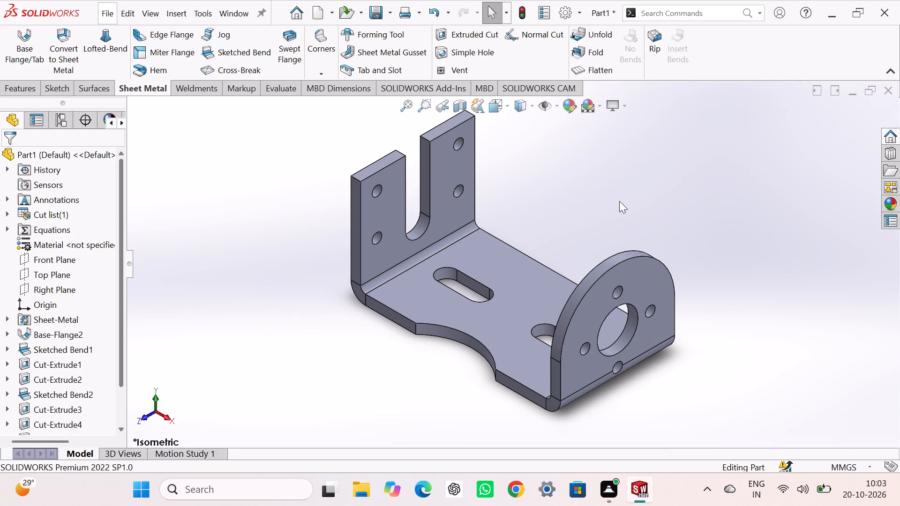
# Assign the material AISI 1010 Steel, hot rolled bar to the bracket part.
pyautogui.rightClick(63, 245)
pyautogui.click(108, 176)
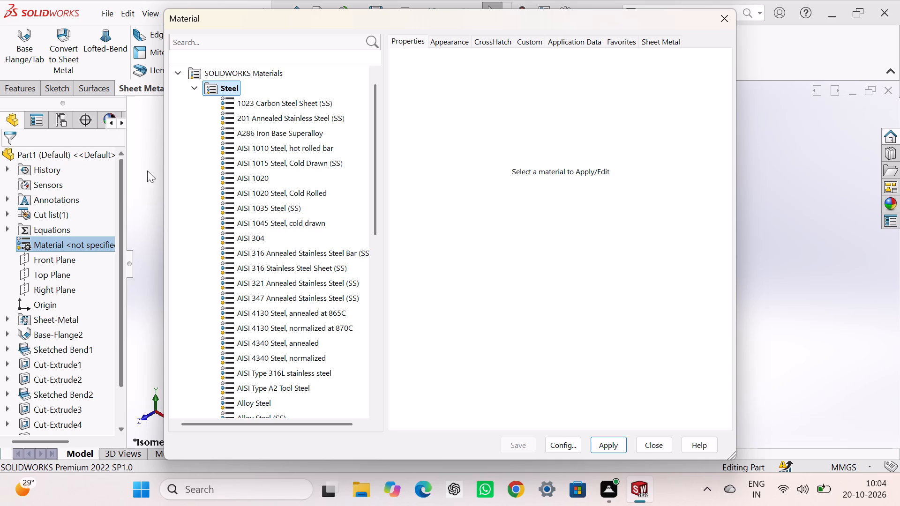
pyautogui.click(292, 154)
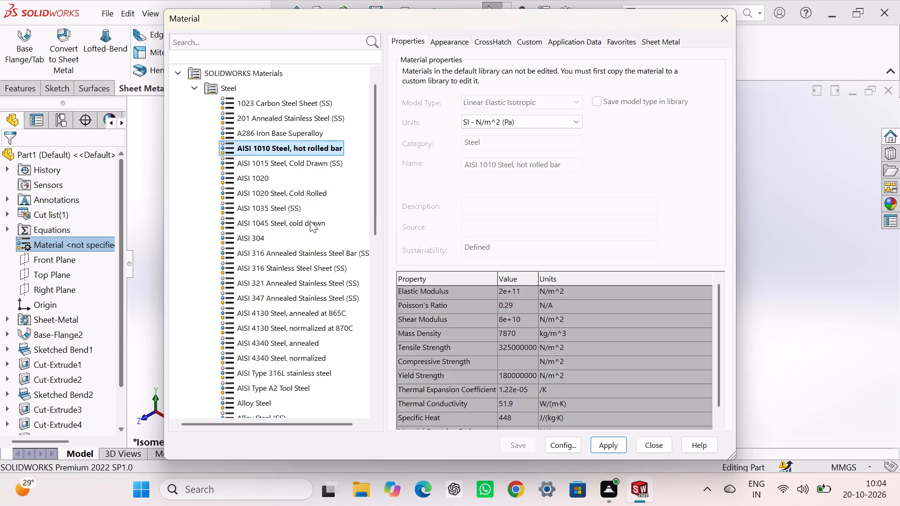
pyautogui.click(605, 450)
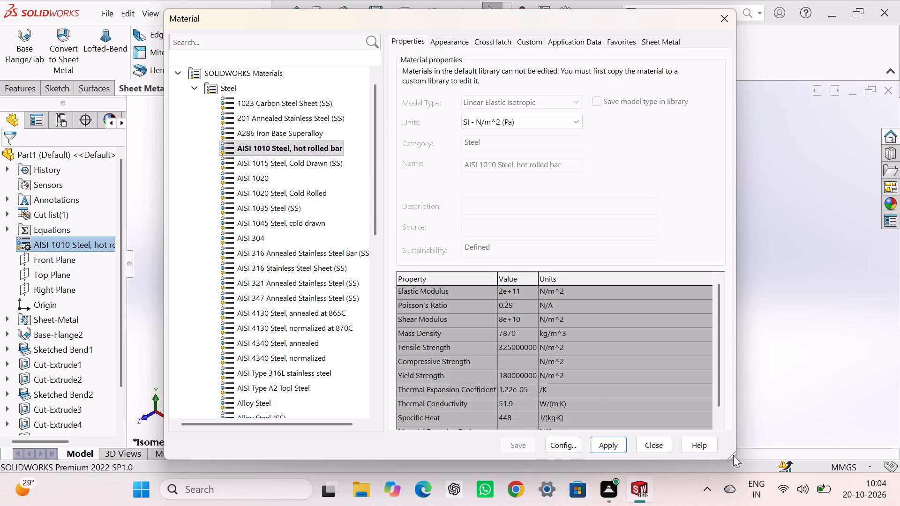
pyautogui.click(656, 443)
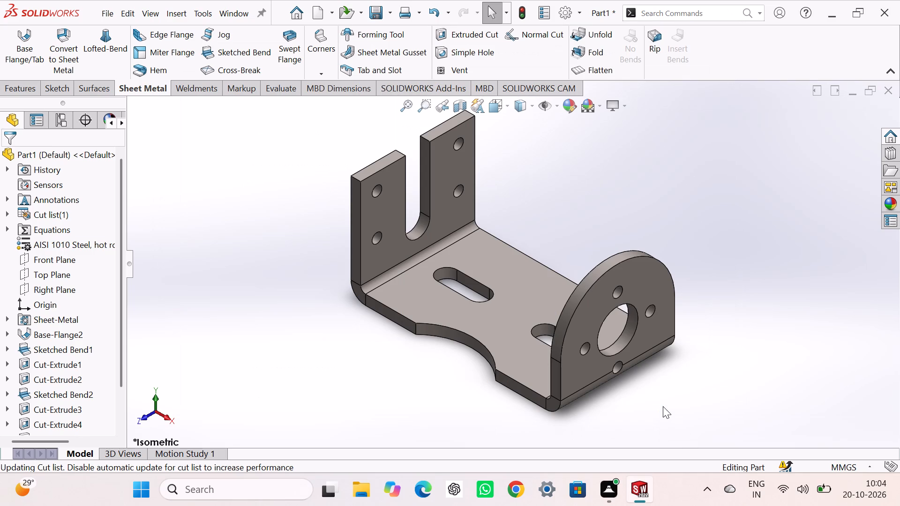
pyautogui.click(665, 201)
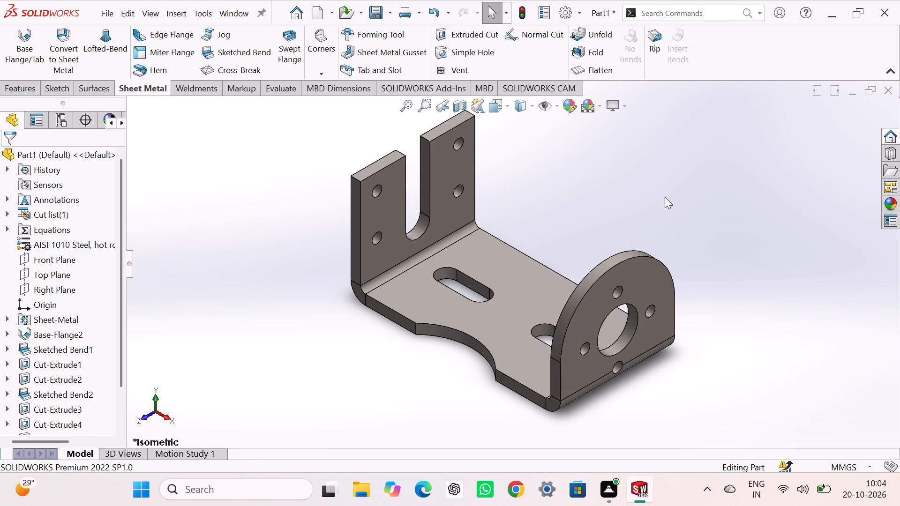
# Change the whole part's appearance color to light yellow from the standard swatches.
pyautogui.click(571, 106)
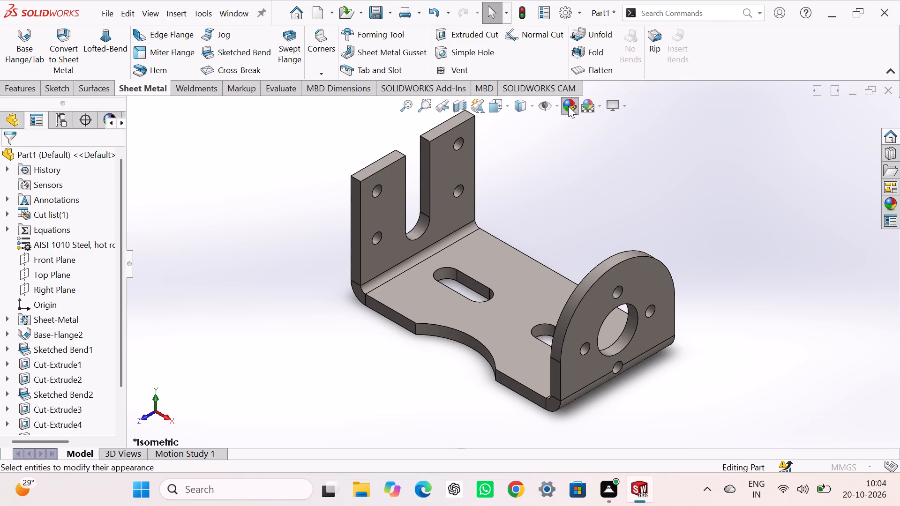
pyautogui.moveTo(550, 109); pyautogui.dragTo(395, 243, button='right')
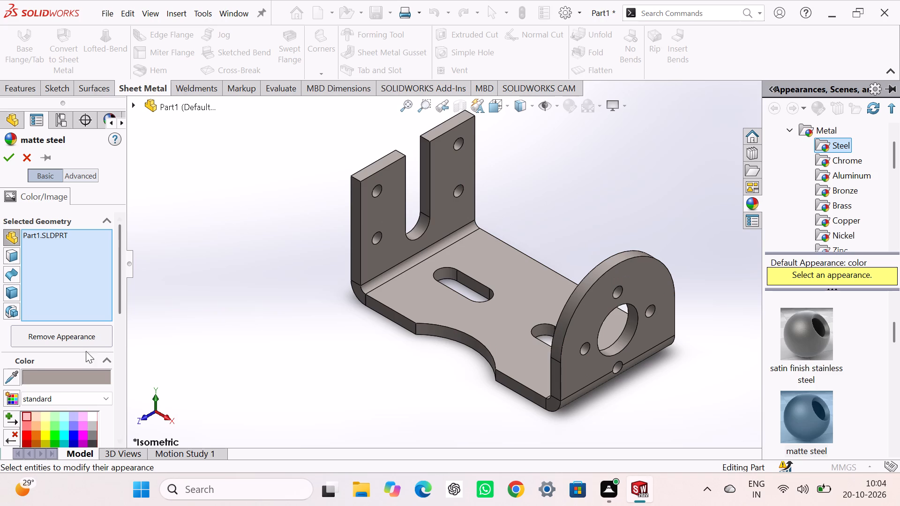
pyautogui.click(41, 424)
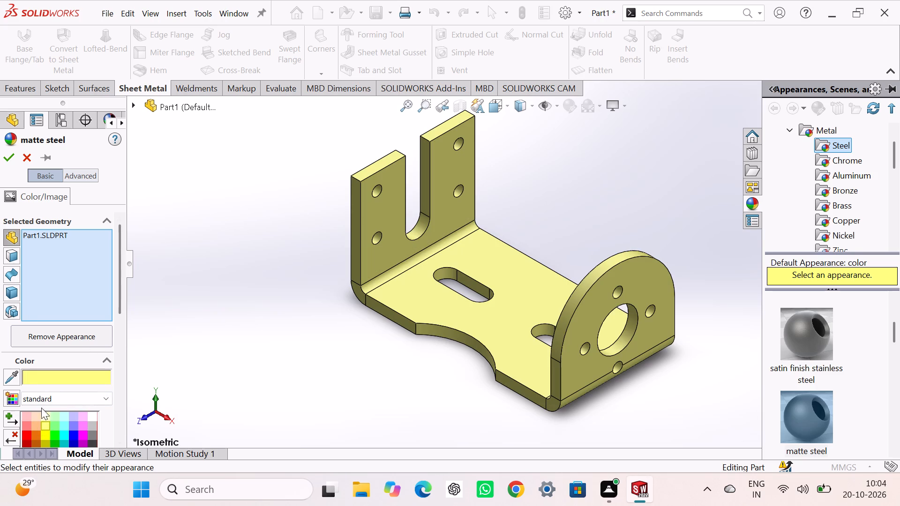
pyautogui.click(7, 157)
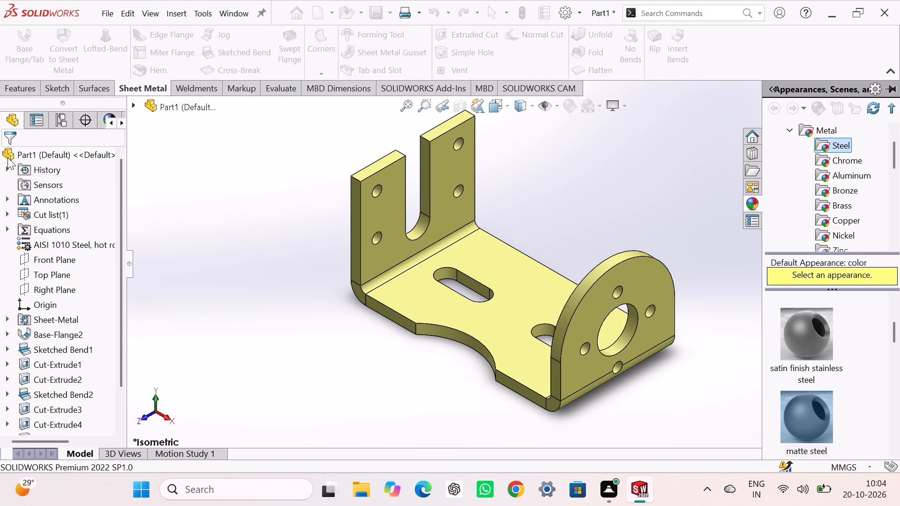
pyautogui.click(252, 208)
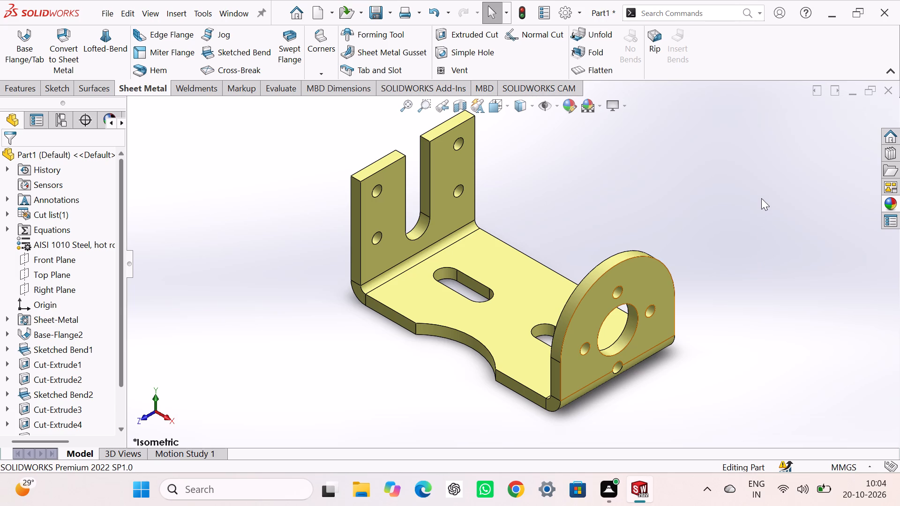
# Save the part as Part1.SLDPRT in the Solidworks folder.
pyautogui.hotkey('ctrl', 's')
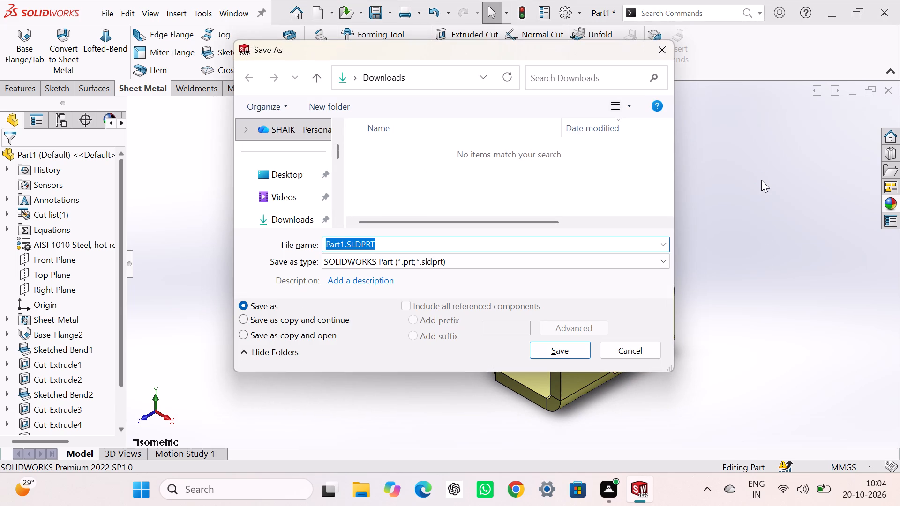
pyautogui.click(302, 214)
pyautogui.click(302, 213)
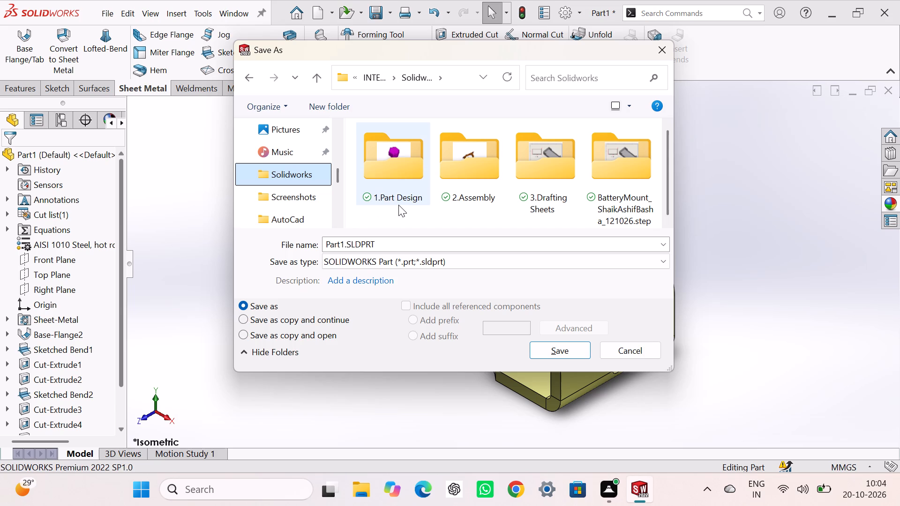
pyautogui.scroll(-3, 398, 205)
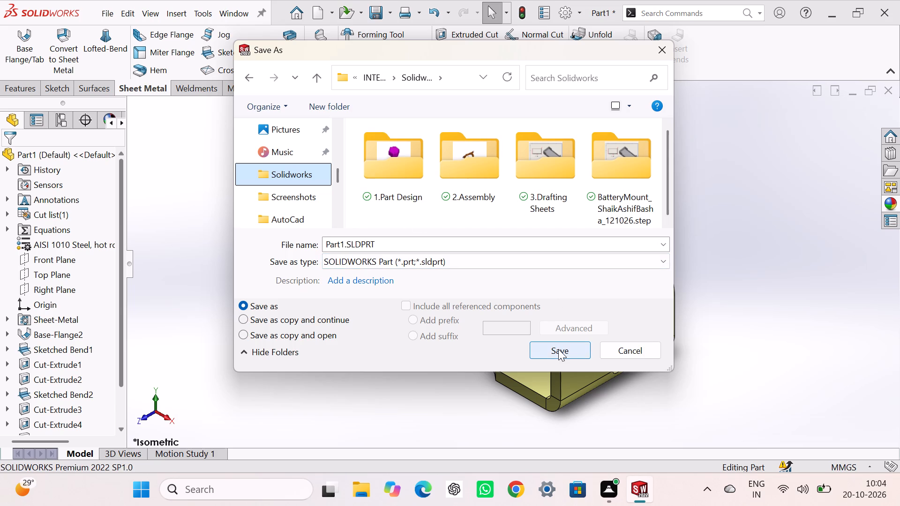
pyautogui.doubleClick(430, 243)
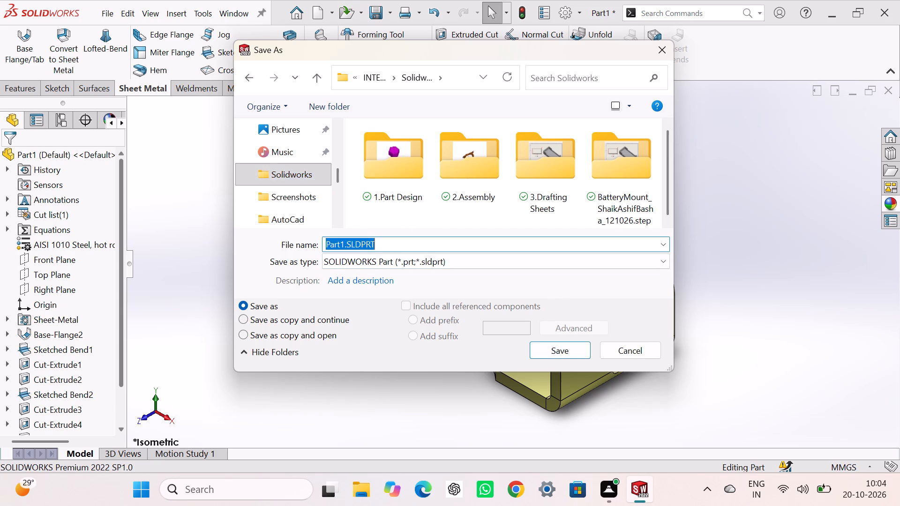
pyautogui.click(556, 350)
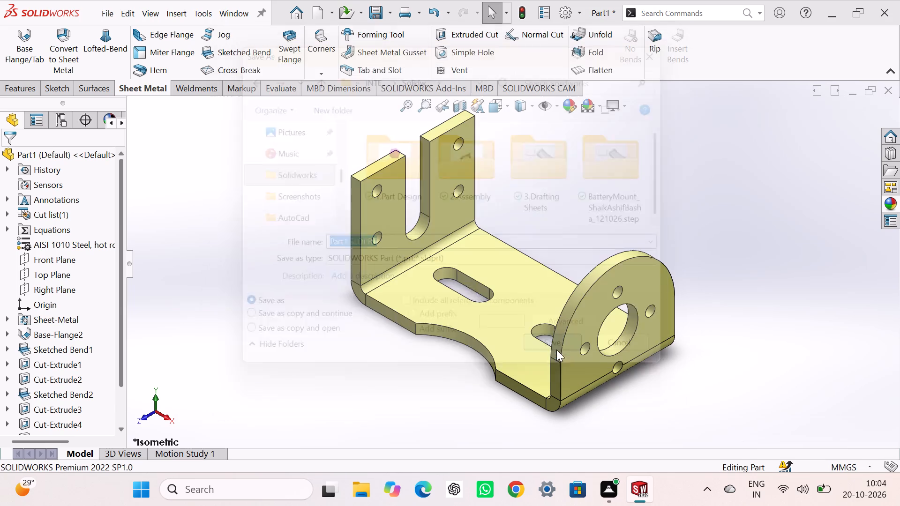
pyautogui.click(598, 208)
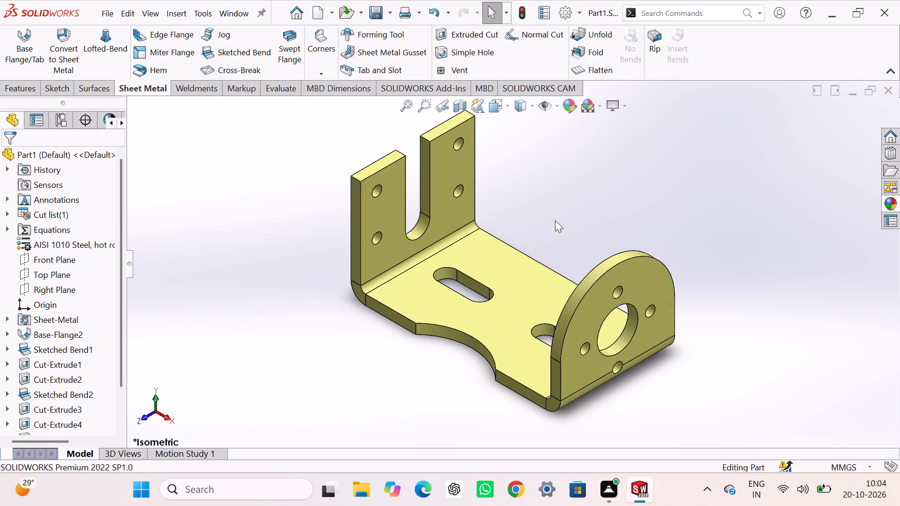
# Create a new drawing document with the standard A3 (ISO) sheet format.
pyautogui.hotkey('ctrl', 'n')
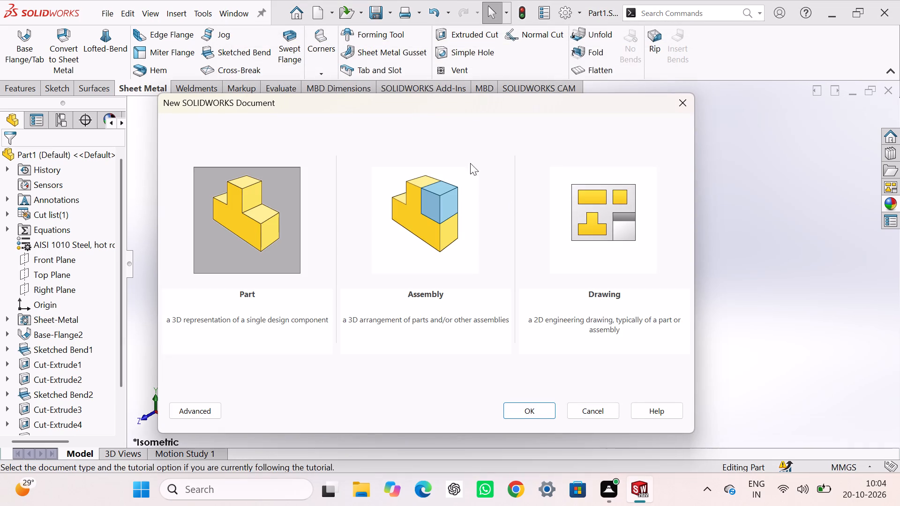
pyautogui.click(540, 198)
pyautogui.click(559, 206)
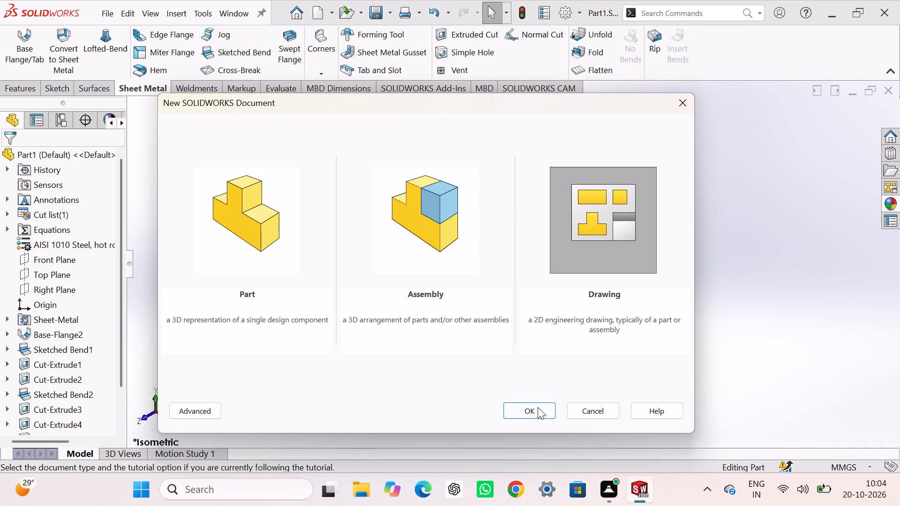
pyautogui.click(538, 407)
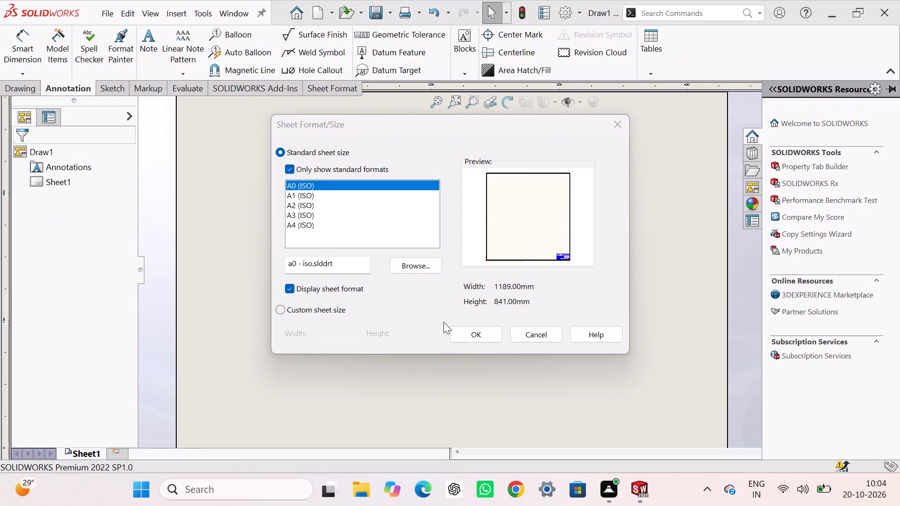
pyautogui.click(318, 211)
pyautogui.click(485, 338)
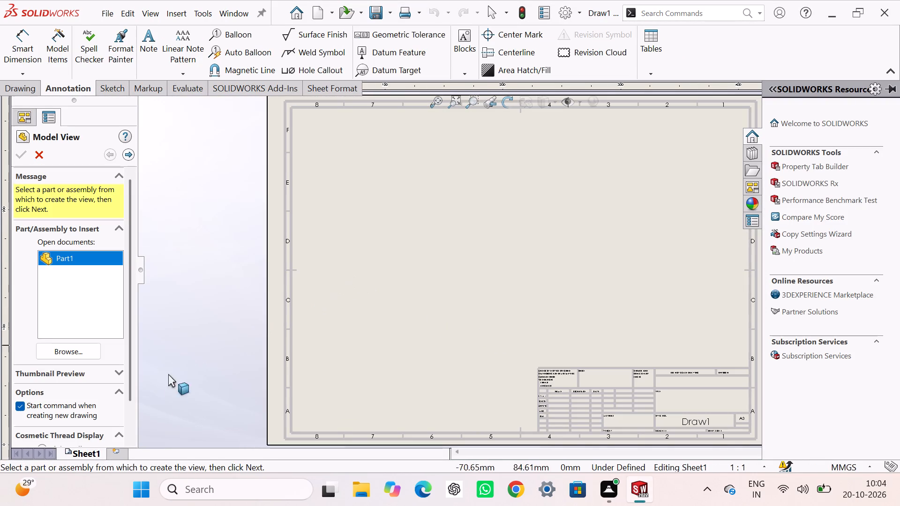
# Insert the front view of Part1 as the base view in the sheet's lower left area.
pyautogui.moveTo(129, 292); pyautogui.dragTo(133, 319)
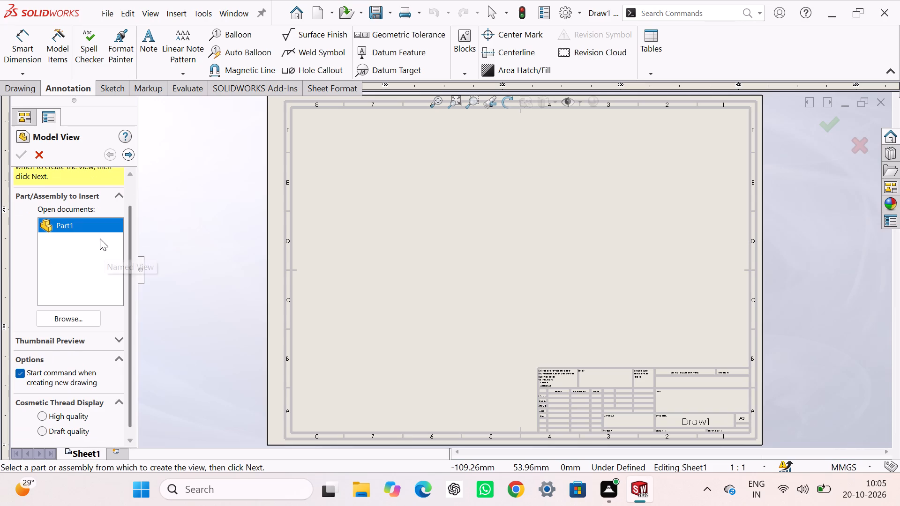
pyautogui.doubleClick(99, 226)
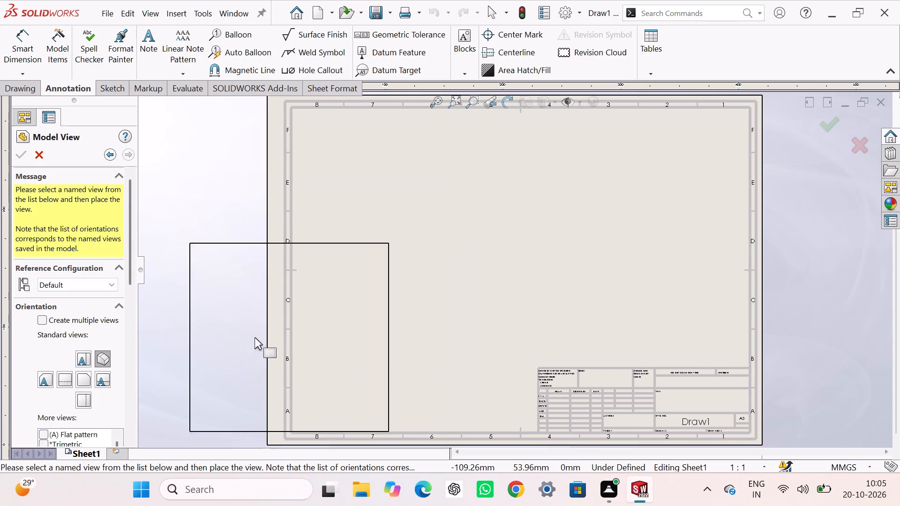
pyautogui.click(90, 376)
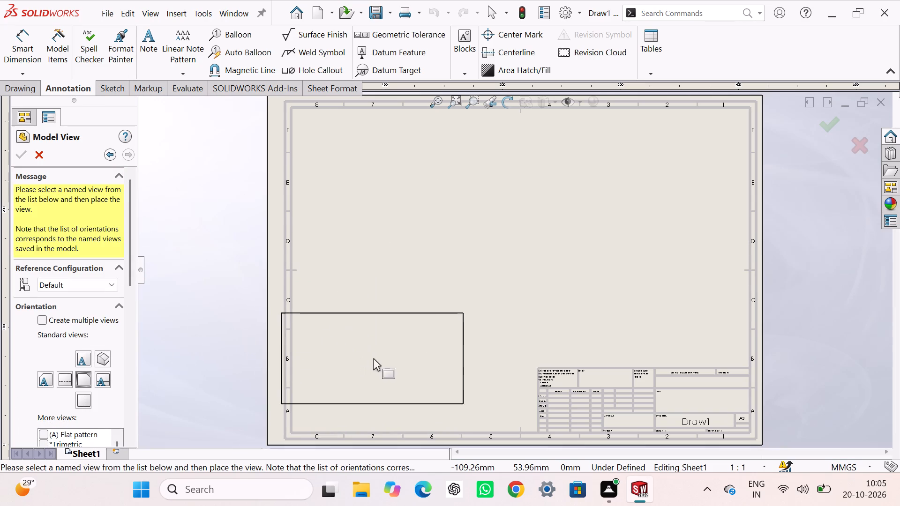
pyautogui.click(408, 320)
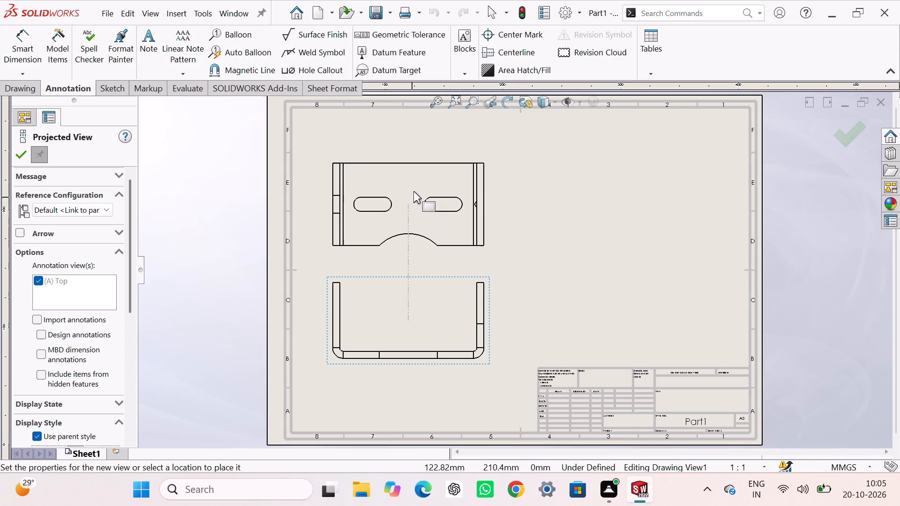
# Place projected views of the bracket above the front view and on both of its sides.
pyautogui.click(413, 186)
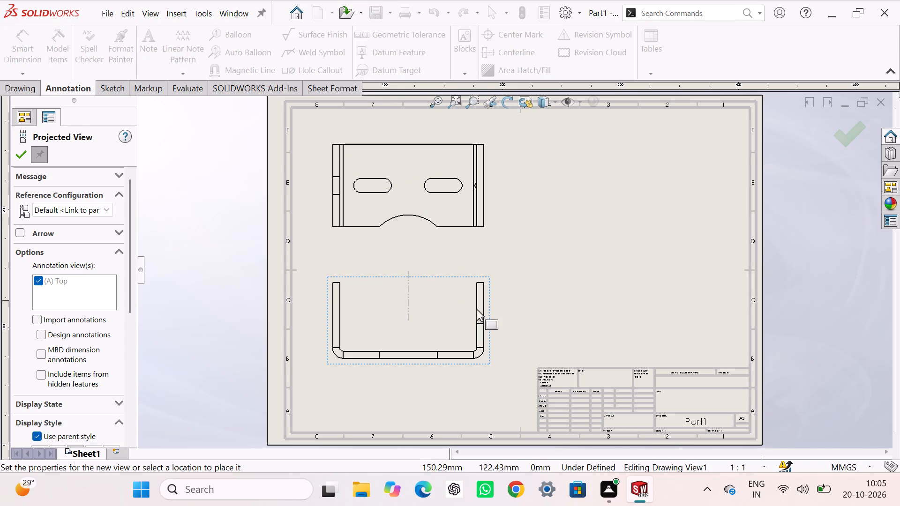
pyautogui.click(561, 310)
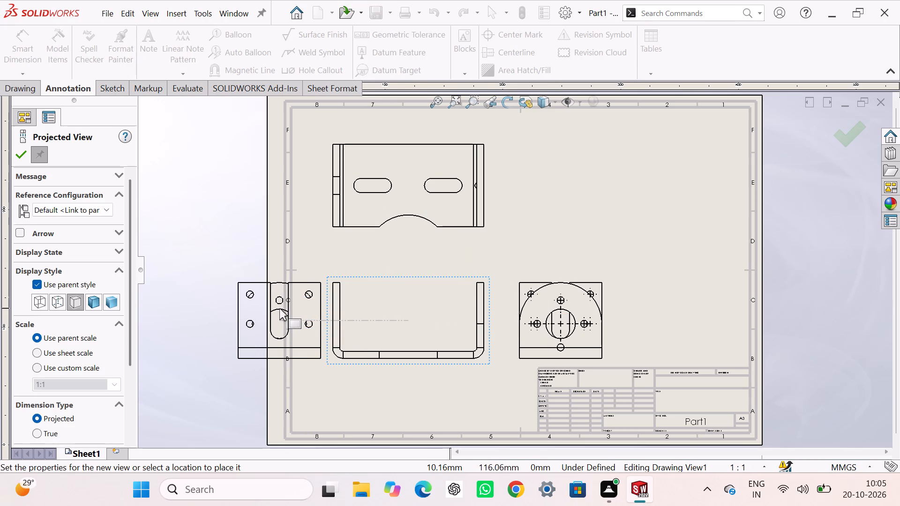
pyautogui.click(279, 308)
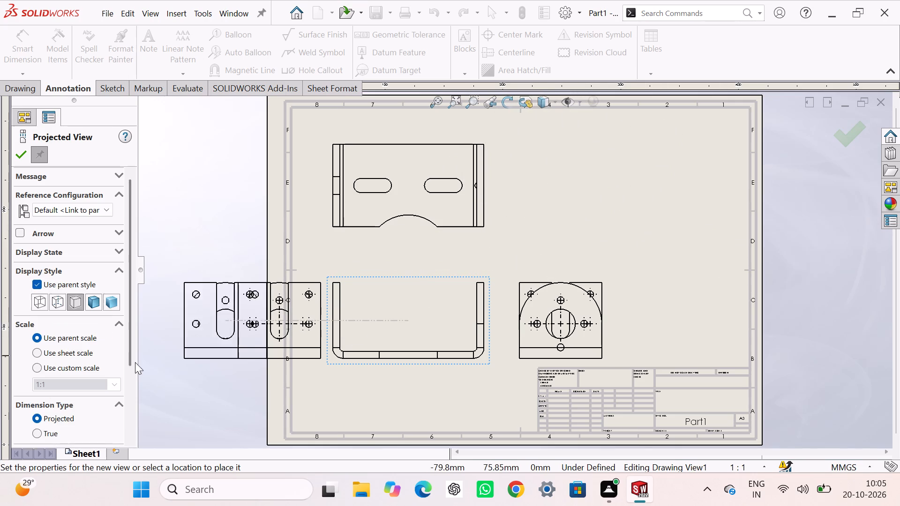
# Place a shaded isometric projected view in the sheet's upper right corner and end view placement.
pyautogui.click(107, 298)
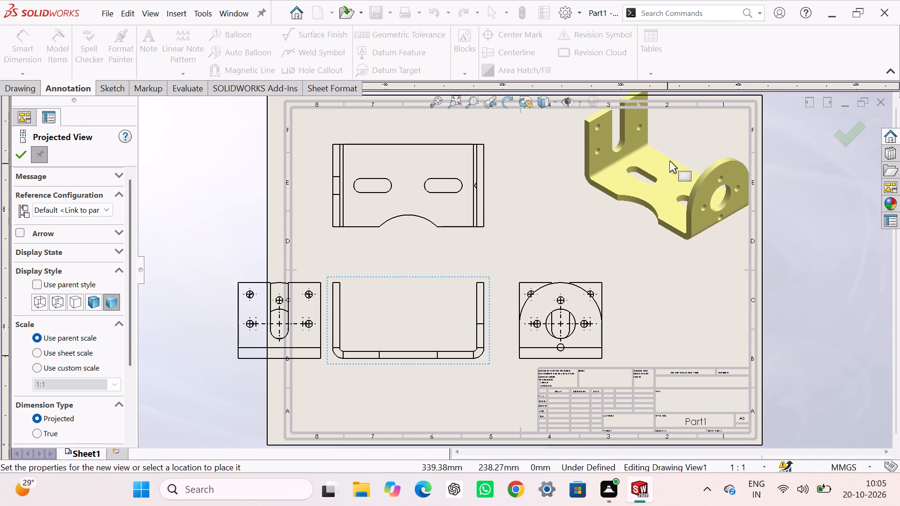
pyautogui.keyDown('ctrl'); pyautogui.click(653, 189); pyautogui.keyUp('ctrl')
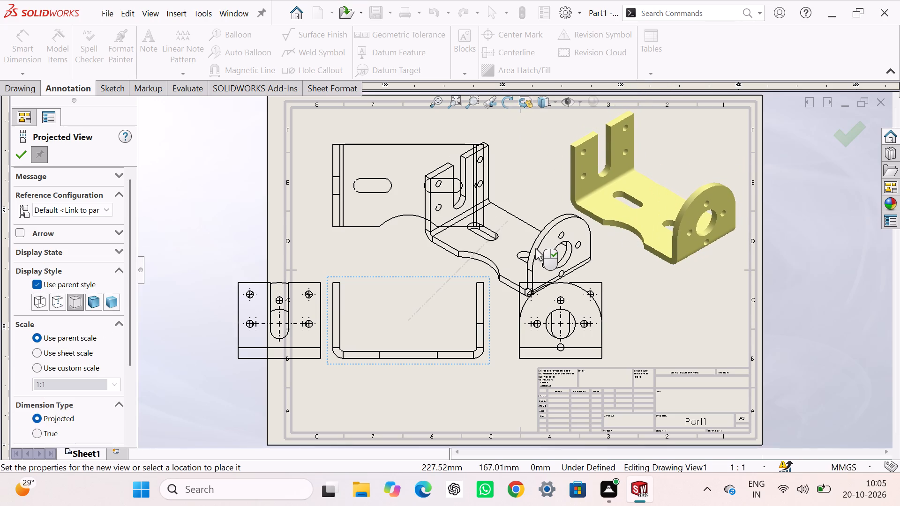
pyautogui.press('Escape')
pyautogui.press('Escape')
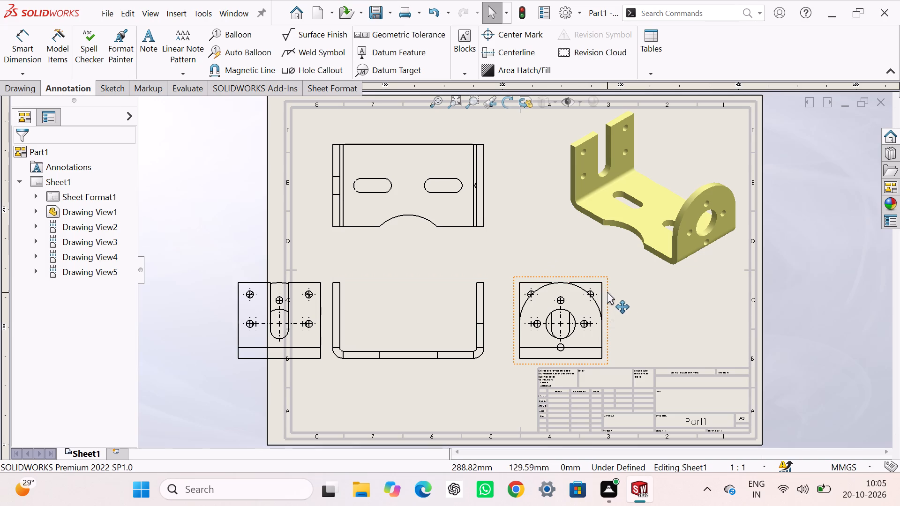
# Space out the orthographic views by shifting the front and right-hand views rightward and bringing the left-hand view inside the sheet border.
pyautogui.moveTo(607, 290); pyautogui.dragTo(682, 288)
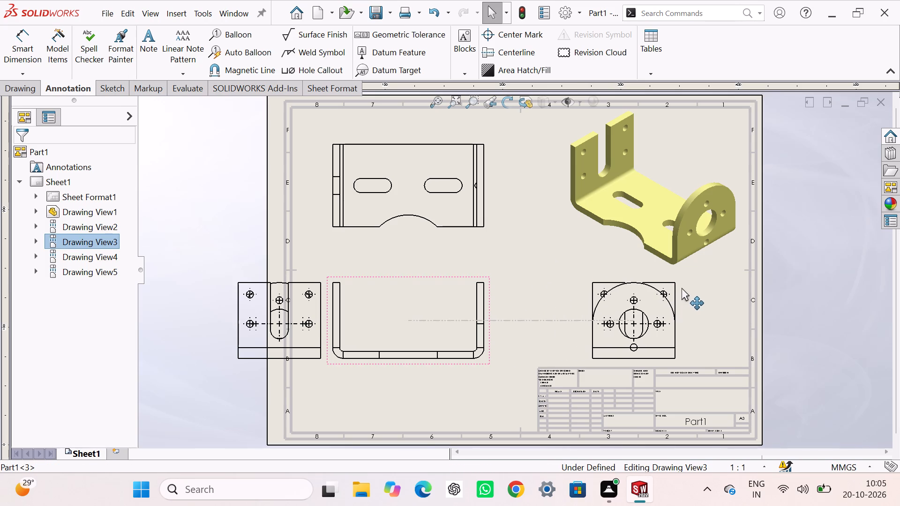
pyautogui.moveTo(682, 288); pyautogui.dragTo(704, 289)
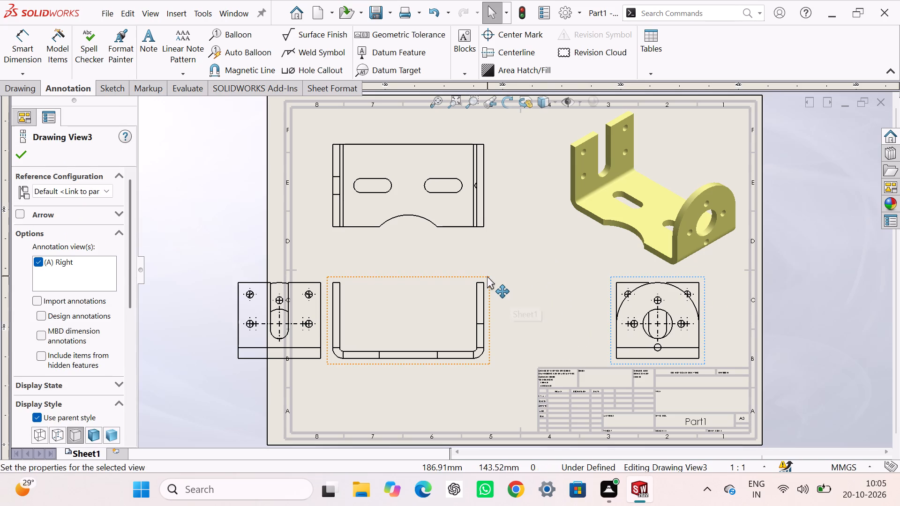
pyautogui.moveTo(489, 282); pyautogui.dragTo(554, 279)
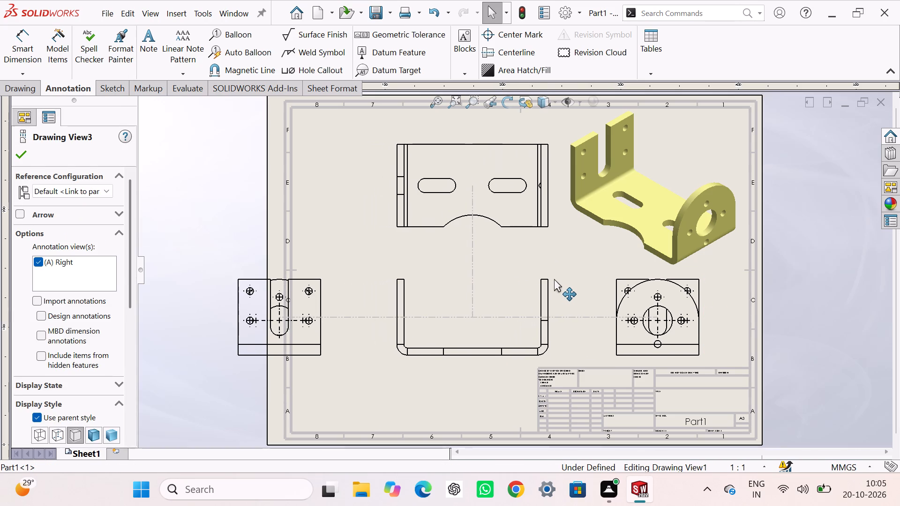
pyautogui.moveTo(554, 279); pyautogui.dragTo(559, 269)
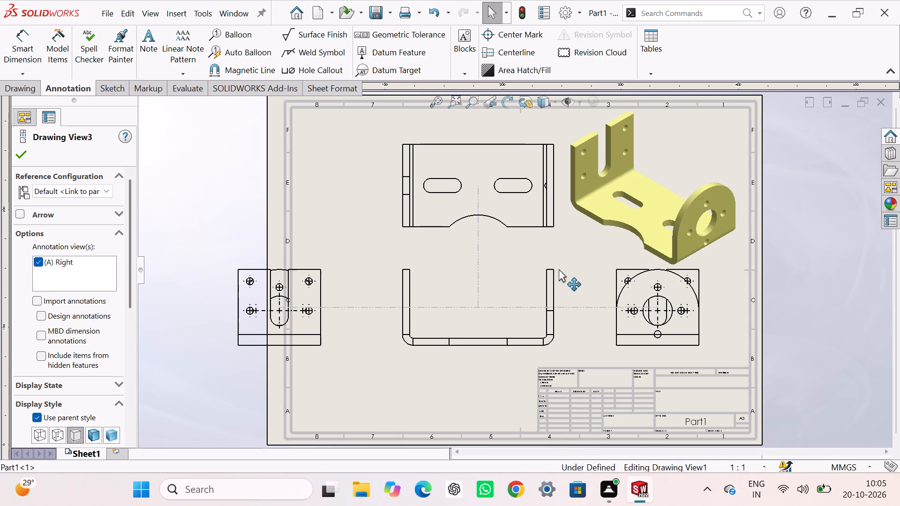
pyautogui.moveTo(559, 269); pyautogui.dragTo(559, 272)
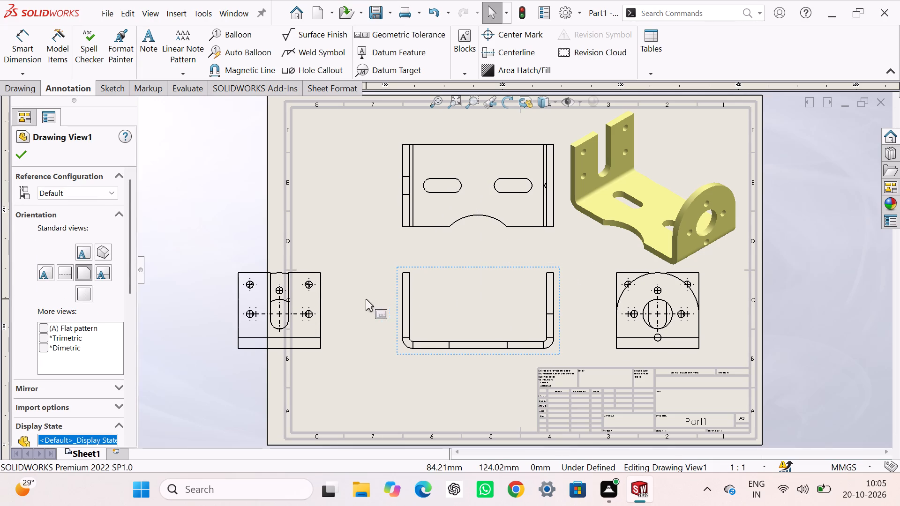
pyautogui.moveTo(330, 280); pyautogui.dragTo(382, 289)
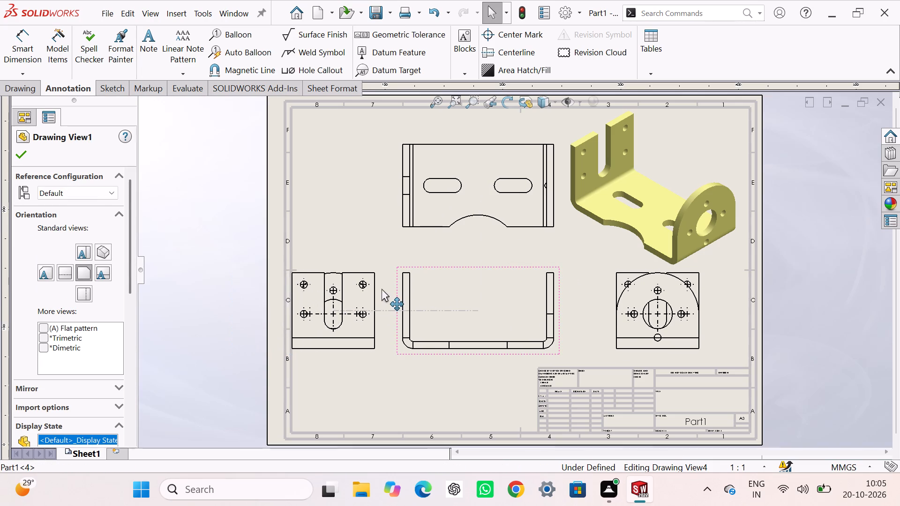
pyautogui.moveTo(382, 289); pyautogui.dragTo(392, 291)
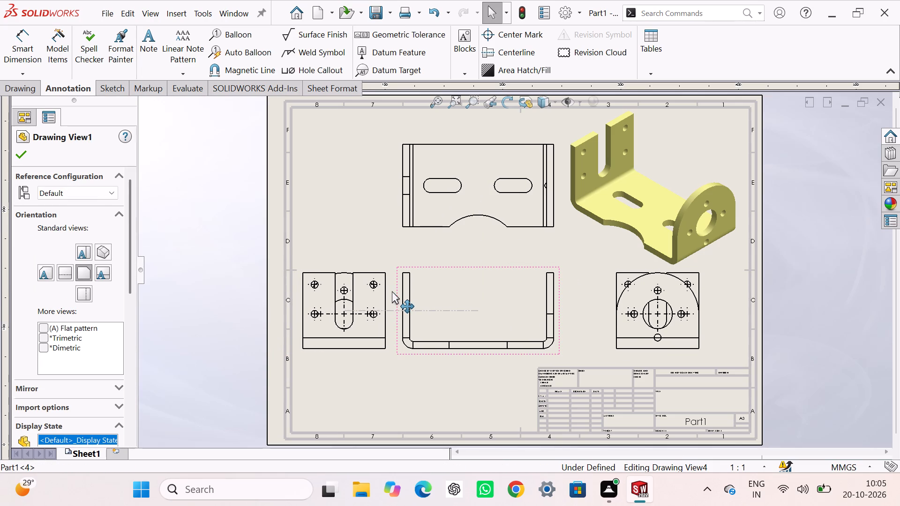
pyautogui.moveTo(392, 291); pyautogui.dragTo(393, 291)
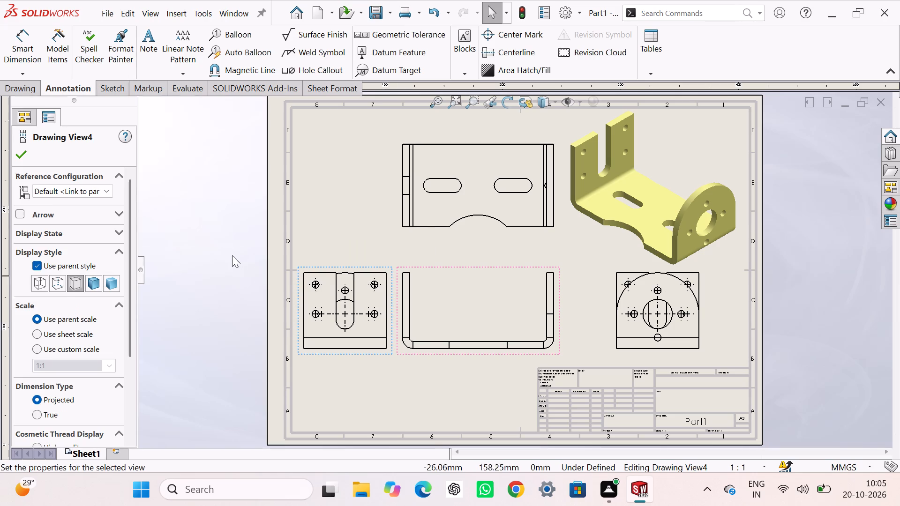
pyautogui.click(232, 255)
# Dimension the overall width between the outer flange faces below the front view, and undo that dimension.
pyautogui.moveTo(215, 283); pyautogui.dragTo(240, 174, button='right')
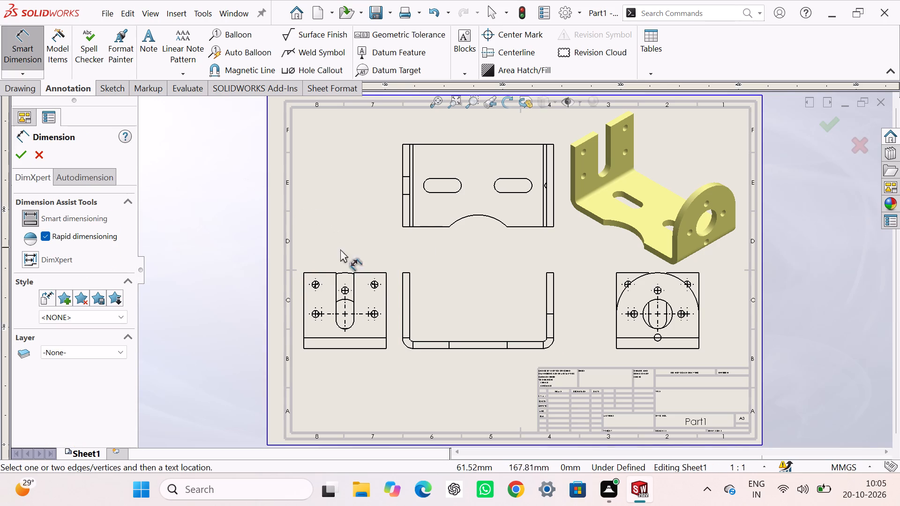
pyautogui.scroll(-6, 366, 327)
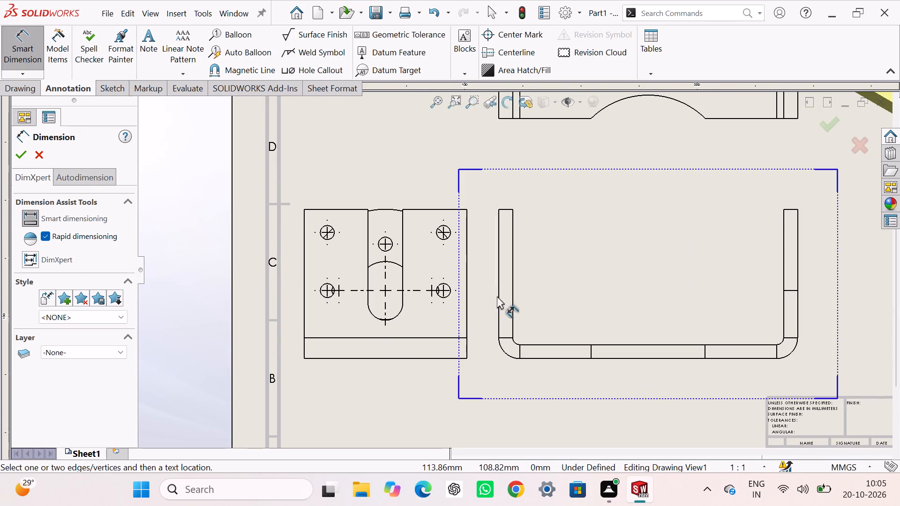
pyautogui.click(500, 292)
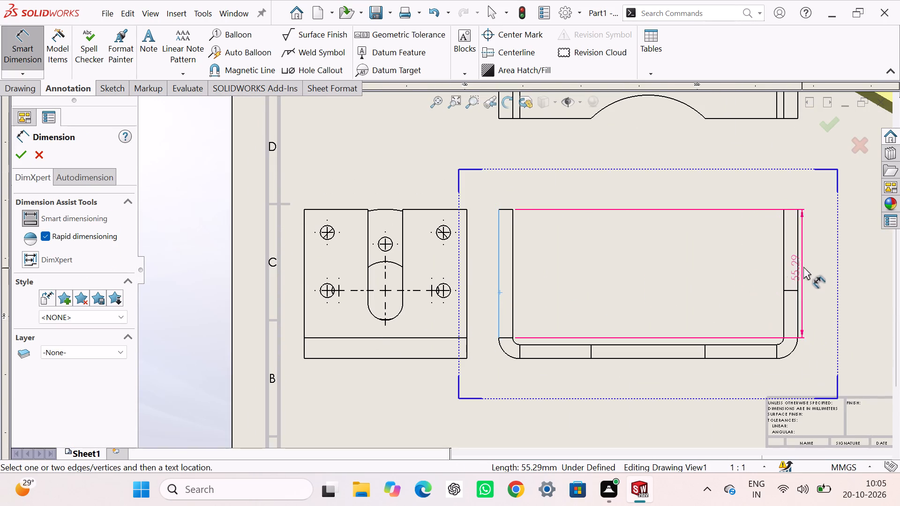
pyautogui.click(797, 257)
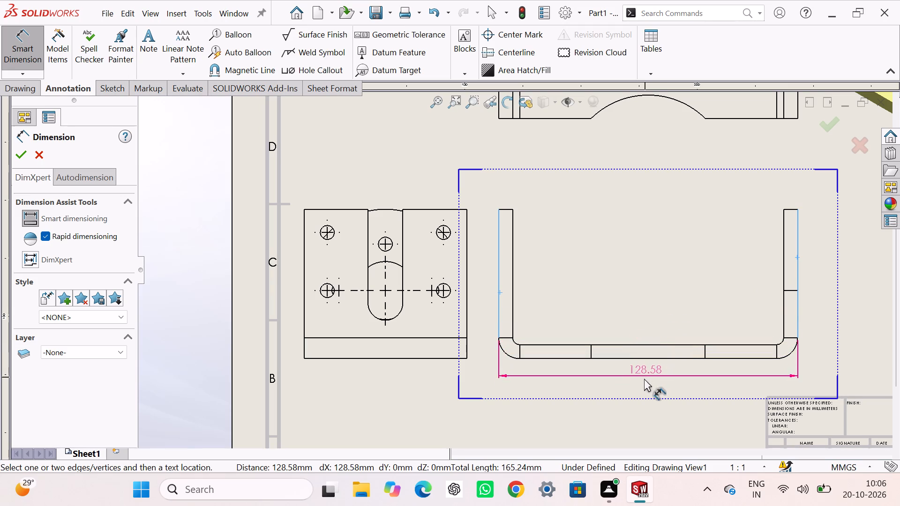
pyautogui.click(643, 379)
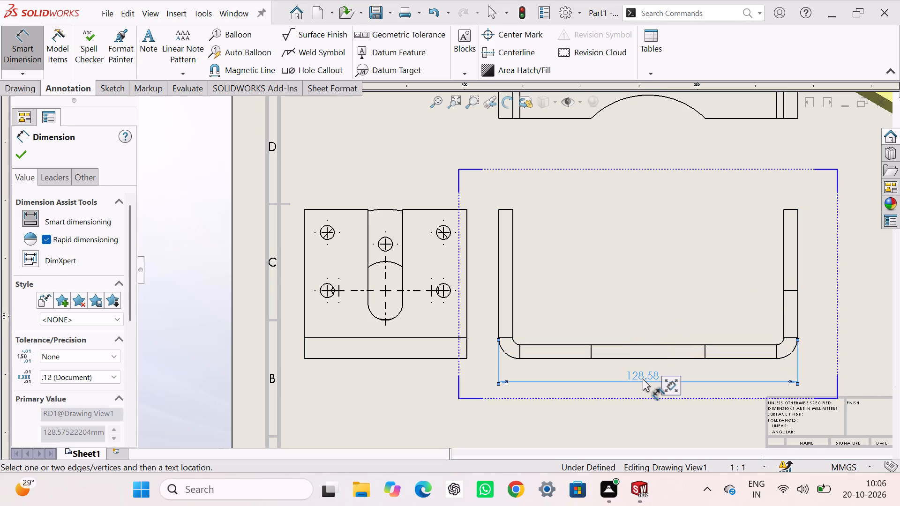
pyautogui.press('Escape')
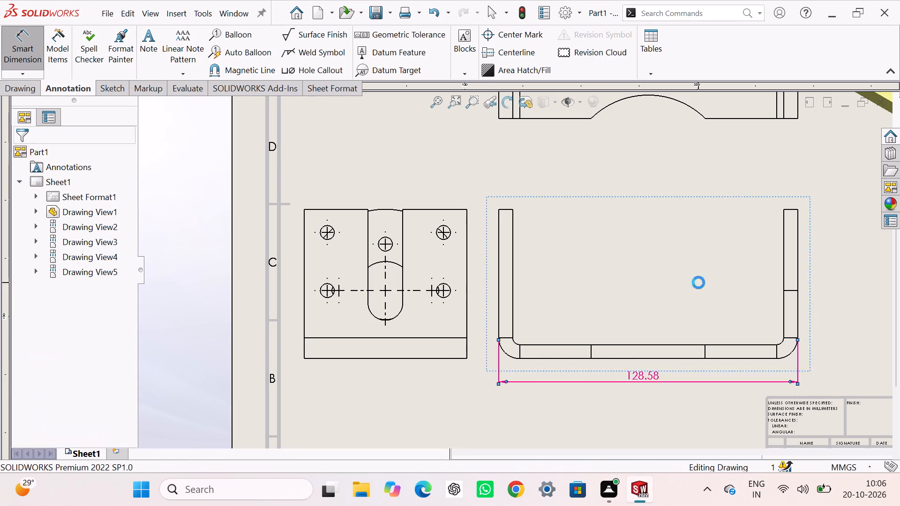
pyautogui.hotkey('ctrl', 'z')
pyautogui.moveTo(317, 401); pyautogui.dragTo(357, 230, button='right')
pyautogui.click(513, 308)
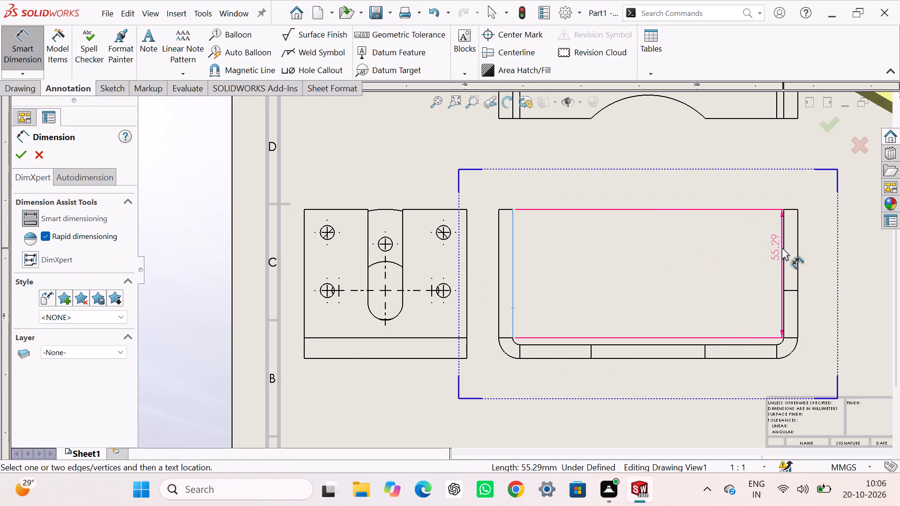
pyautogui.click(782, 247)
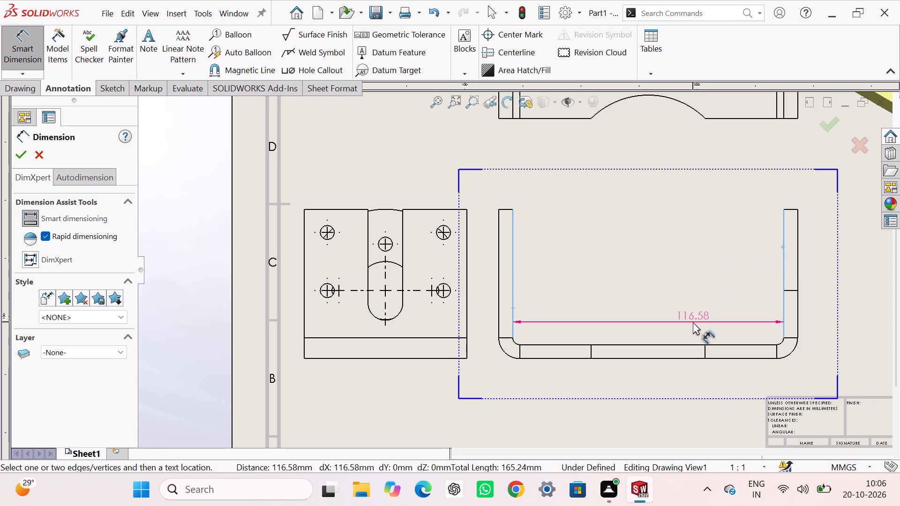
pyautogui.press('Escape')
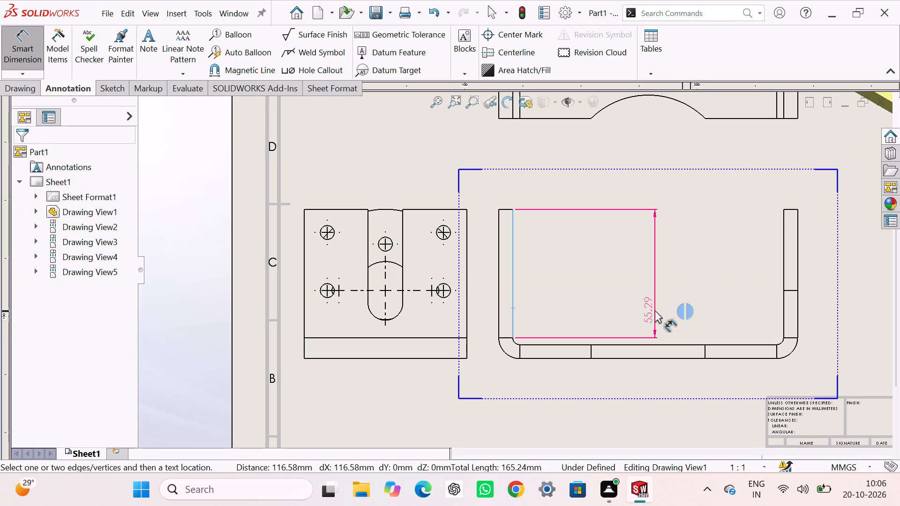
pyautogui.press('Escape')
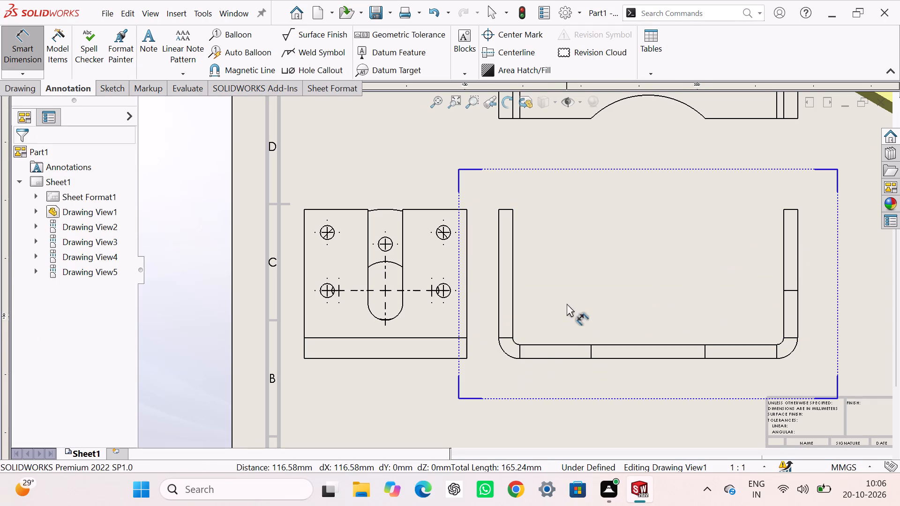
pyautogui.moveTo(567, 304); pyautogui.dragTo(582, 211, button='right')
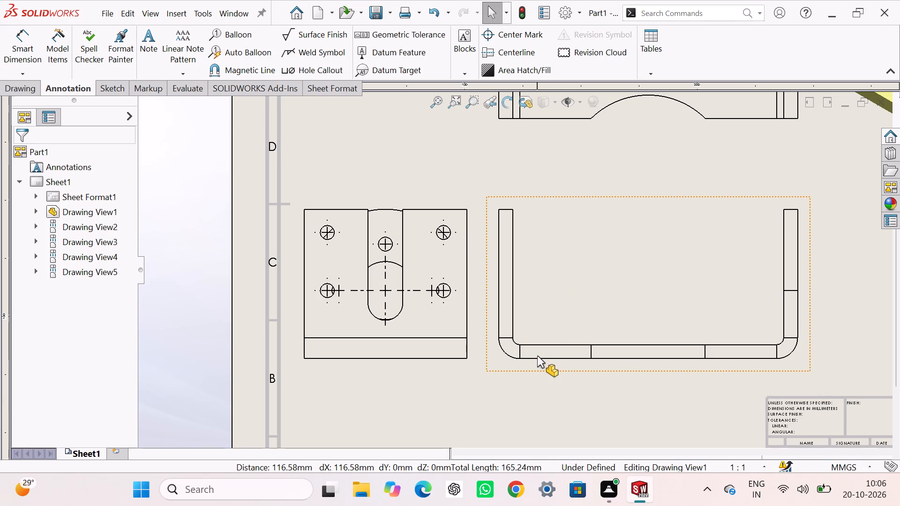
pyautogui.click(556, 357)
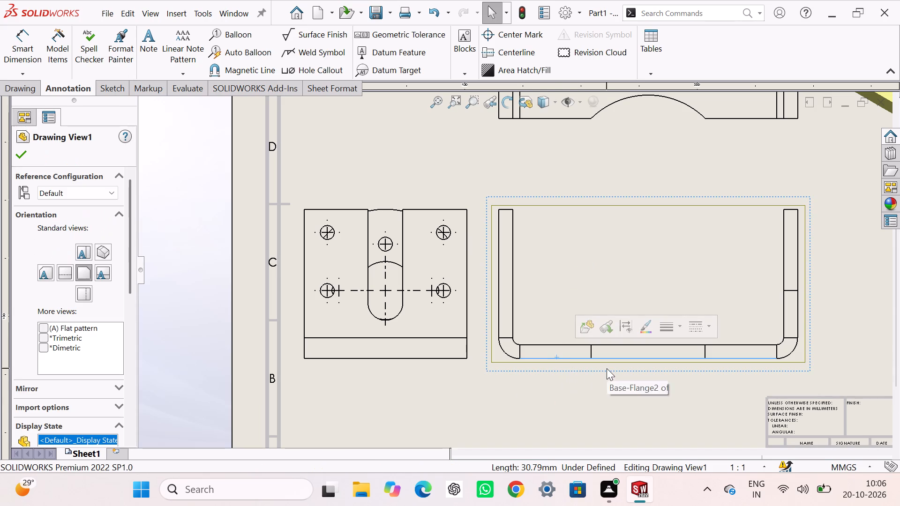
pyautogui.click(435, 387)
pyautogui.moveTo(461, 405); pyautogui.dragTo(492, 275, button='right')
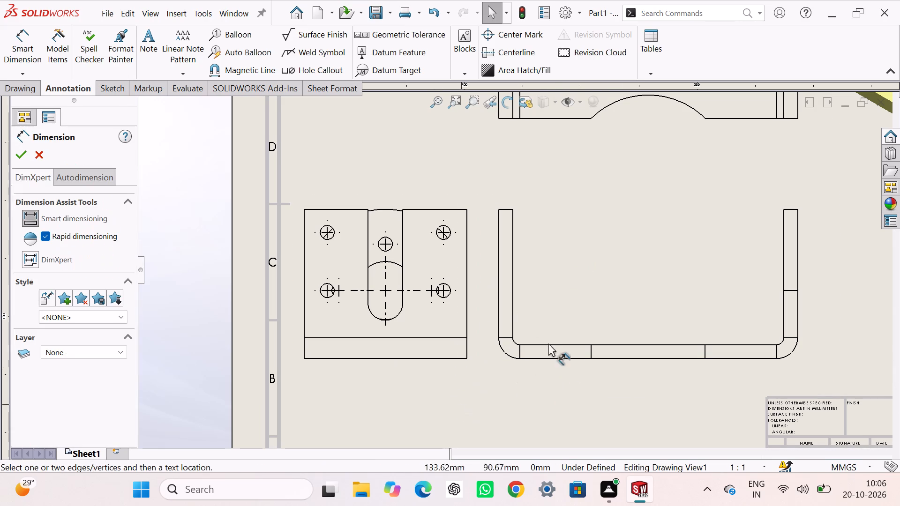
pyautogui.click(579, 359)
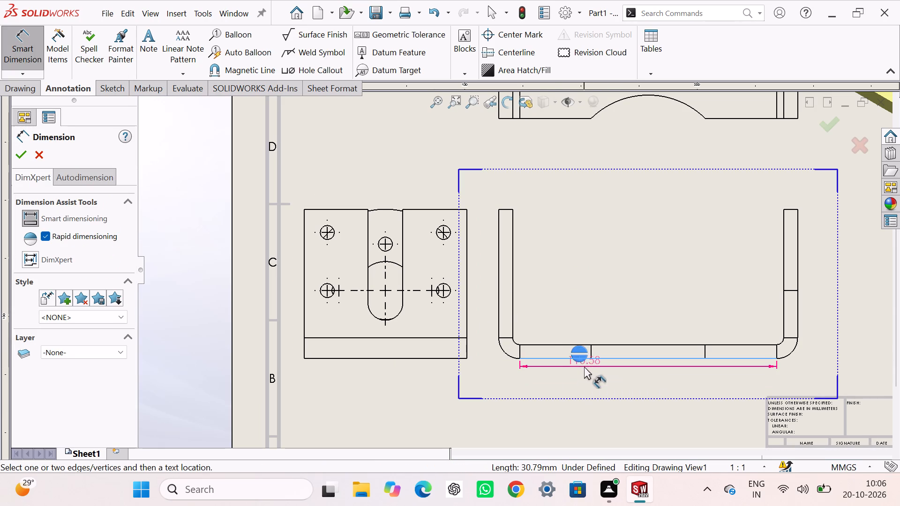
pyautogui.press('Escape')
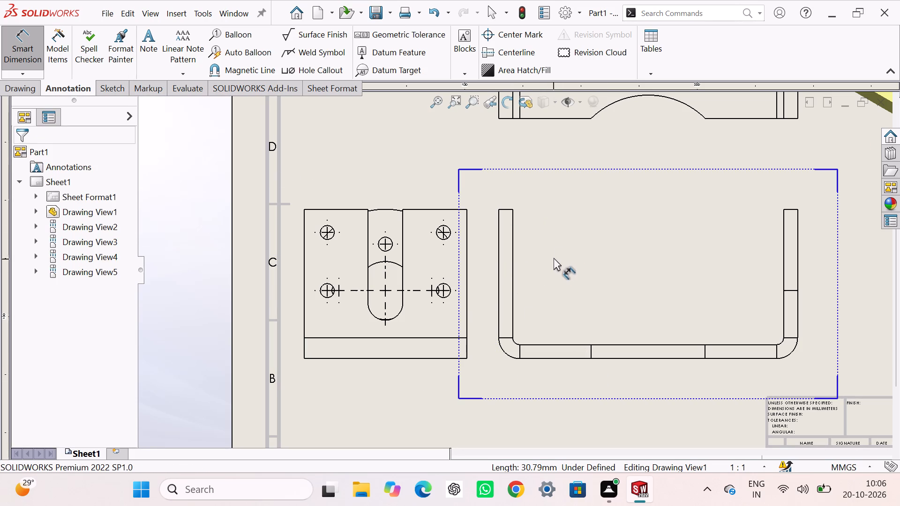
# Dimension the bracket's width along the bottom edge of the slotted-flange view, placing the dimension below that view.
pyautogui.click(421, 357)
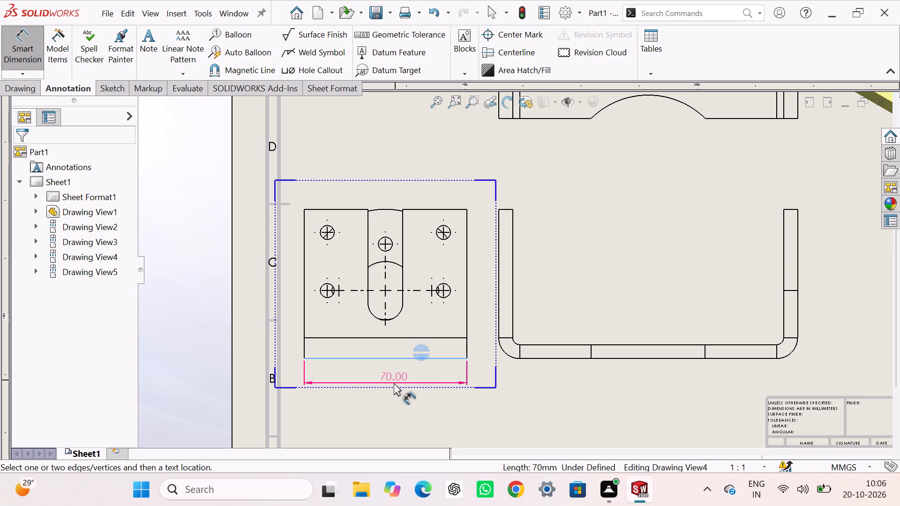
pyautogui.click(394, 383)
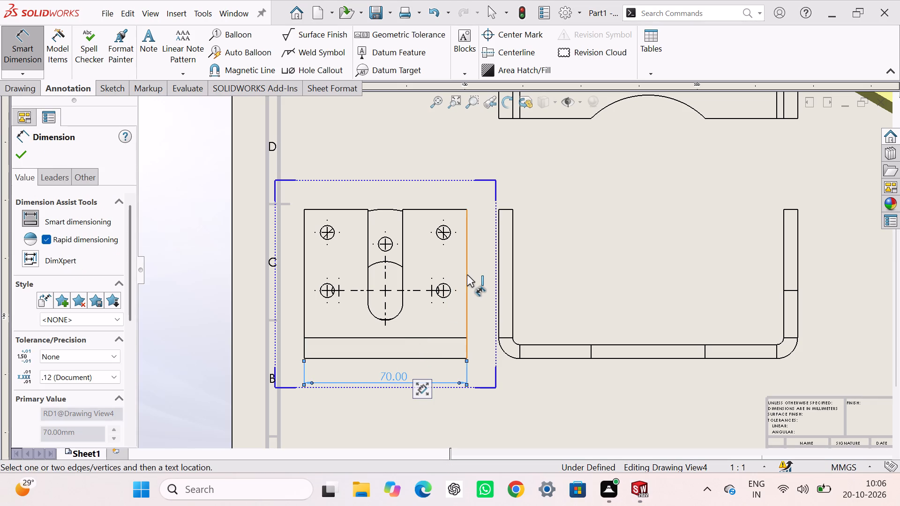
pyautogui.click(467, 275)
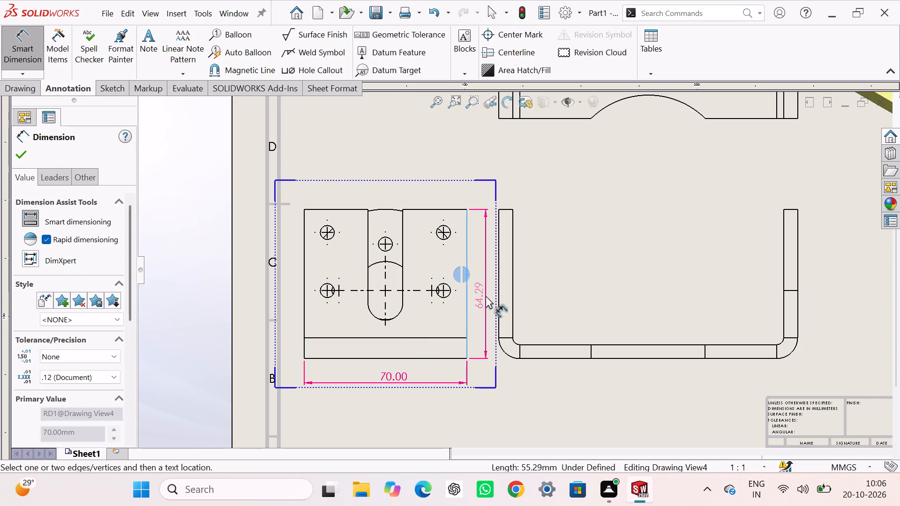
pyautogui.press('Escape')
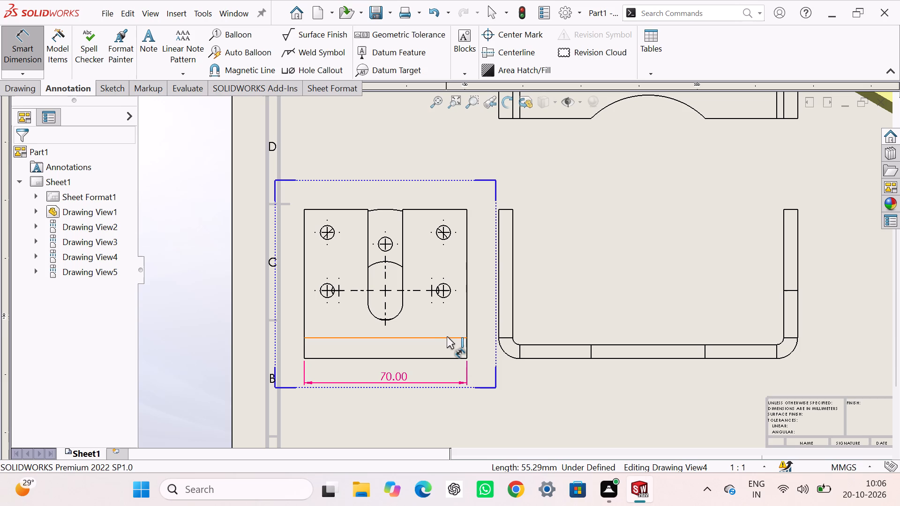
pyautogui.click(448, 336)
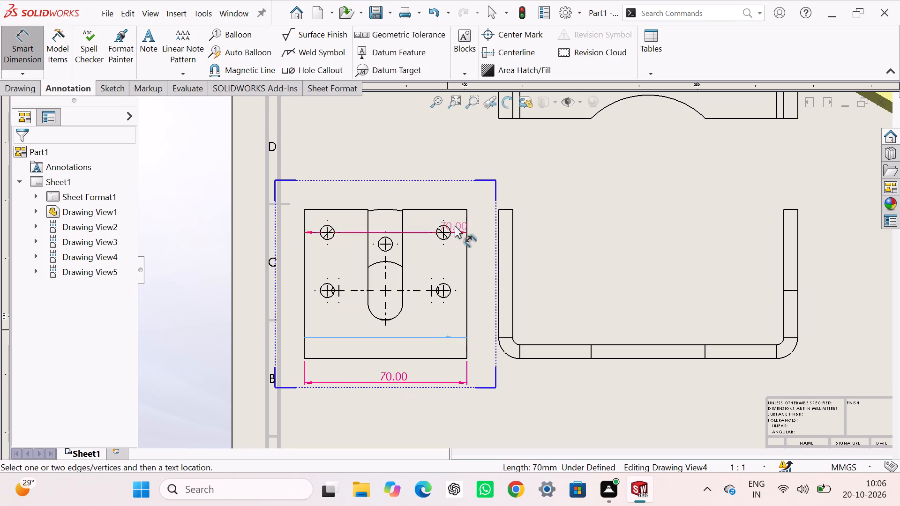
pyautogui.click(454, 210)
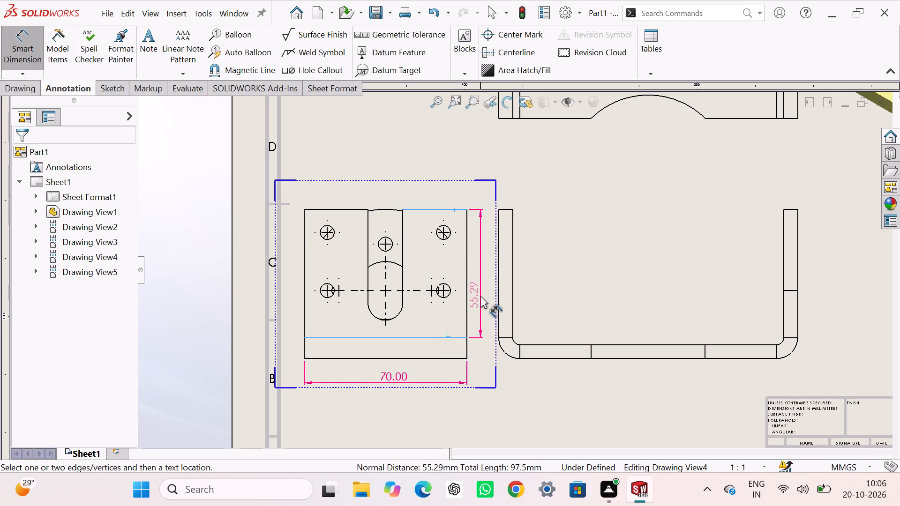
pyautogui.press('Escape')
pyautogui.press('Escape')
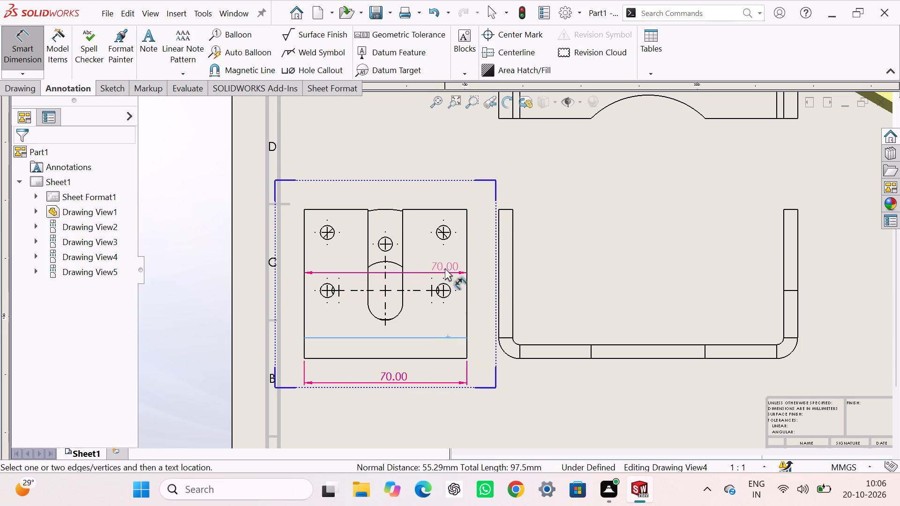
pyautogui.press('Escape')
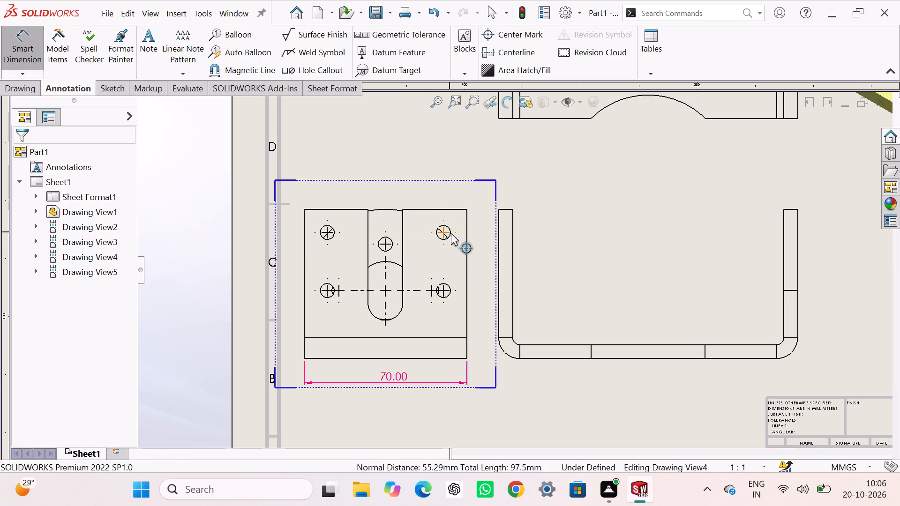
# In the slotted-flange view, dimension the upper right hole's diameter and its horizontal offset from the flange's right edge, placing both above the view.
pyautogui.click(449, 228)
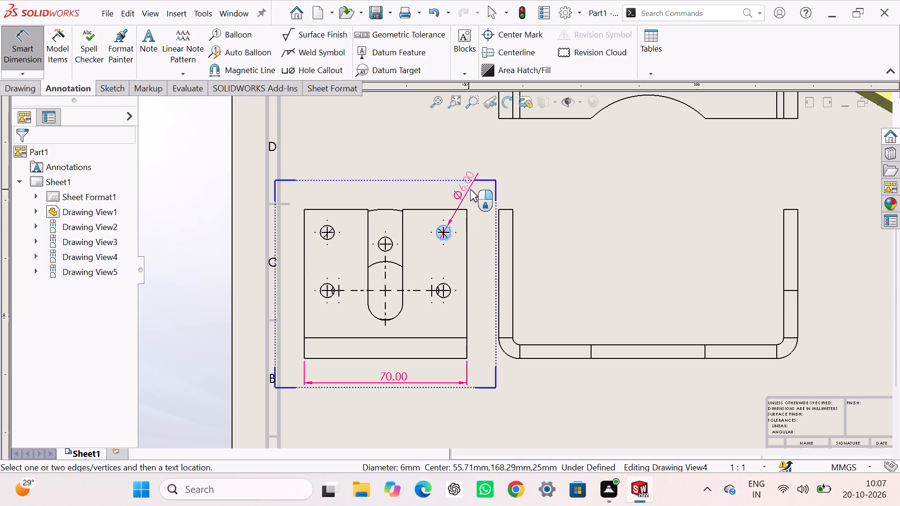
pyautogui.click(471, 189)
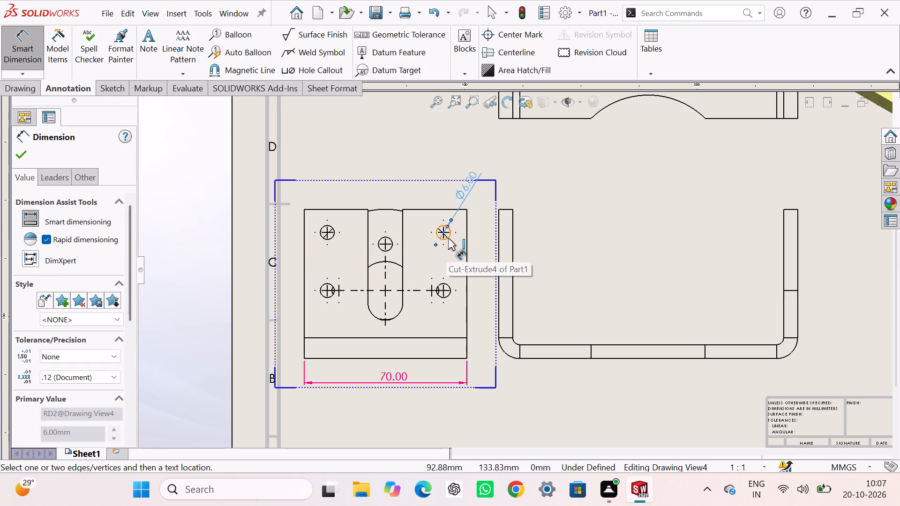
pyautogui.click(448, 238)
pyautogui.click(466, 234)
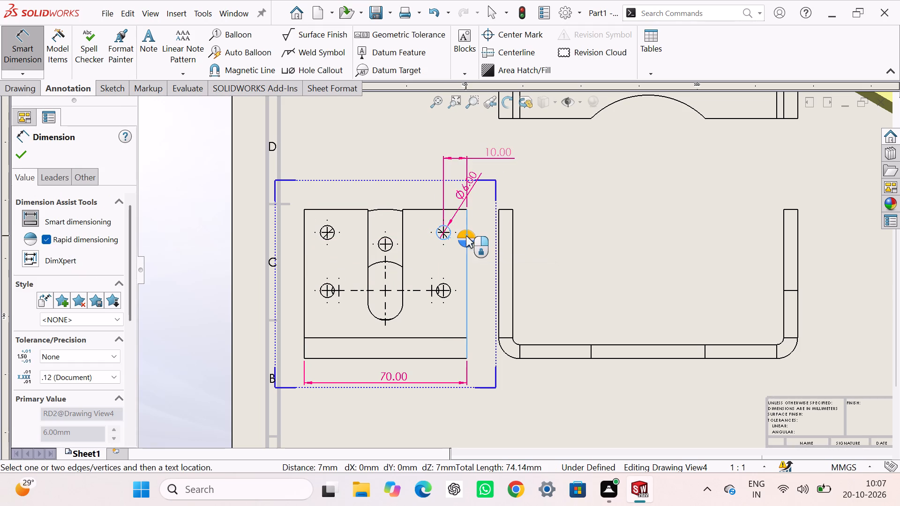
pyautogui.click(450, 160)
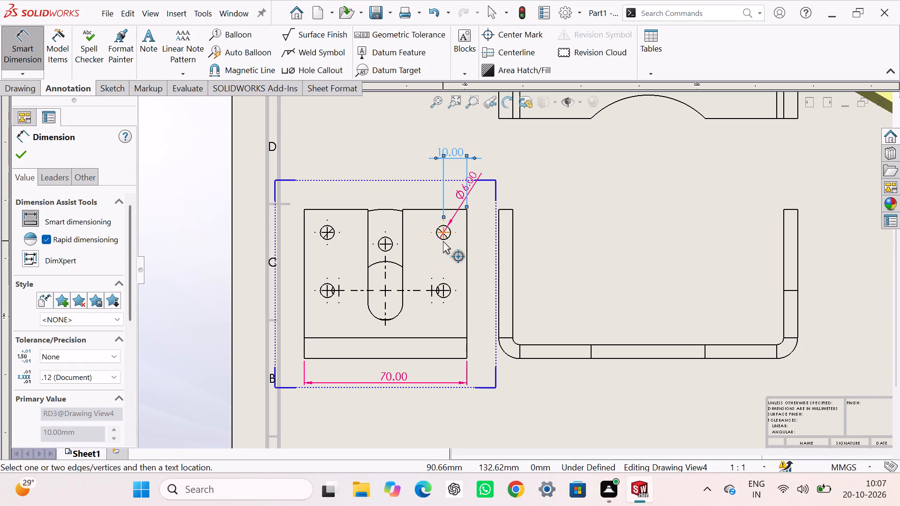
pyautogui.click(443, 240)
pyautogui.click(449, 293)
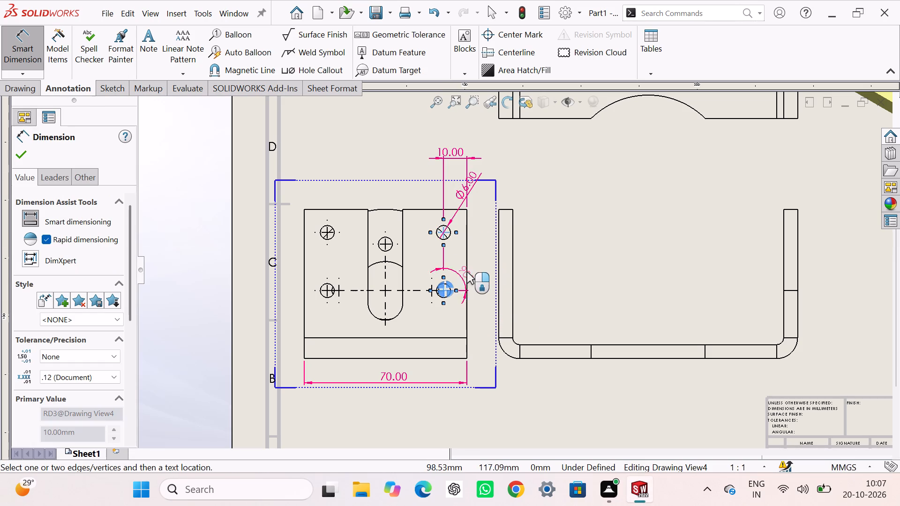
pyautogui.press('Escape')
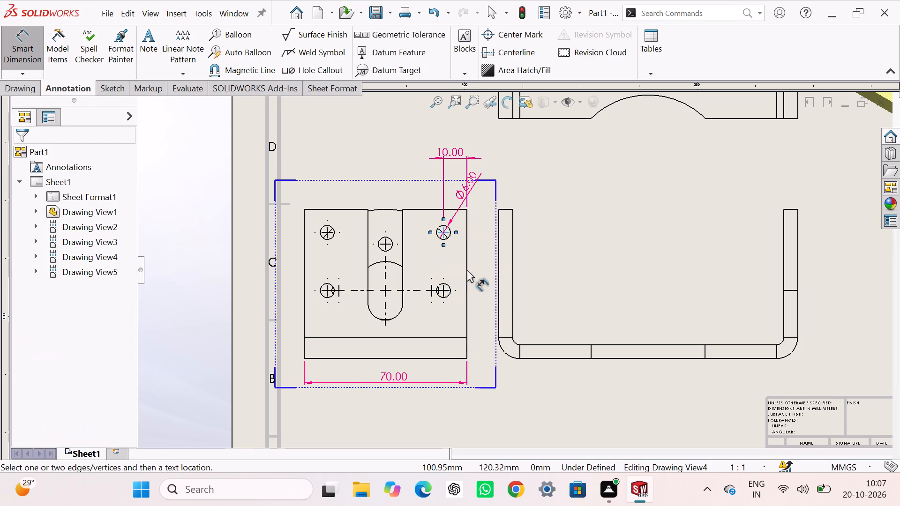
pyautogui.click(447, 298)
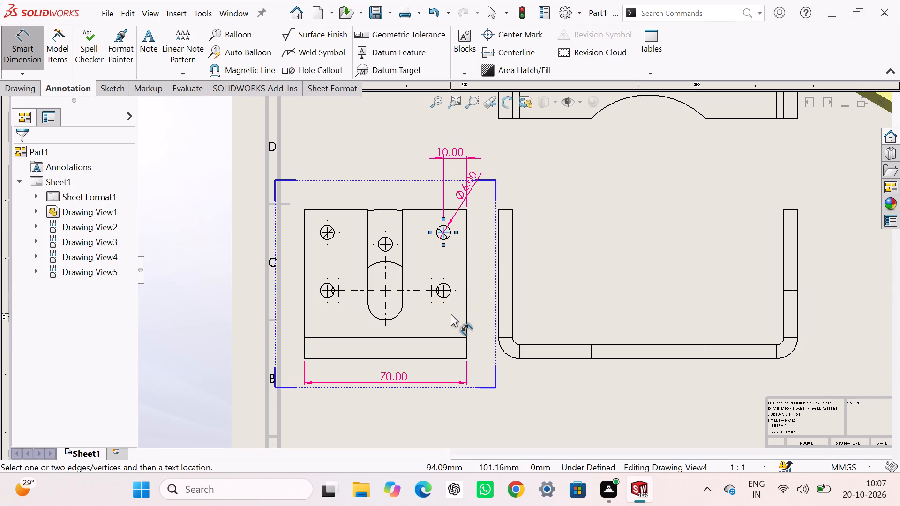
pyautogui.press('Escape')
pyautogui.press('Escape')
# In the slotted-flange view, dimension the right holes' vertical spacing beside the right edge, and the lower left hole's distance from the top edge.
pyautogui.moveTo(596, 290); pyautogui.dragTo(608, 238, button='right')
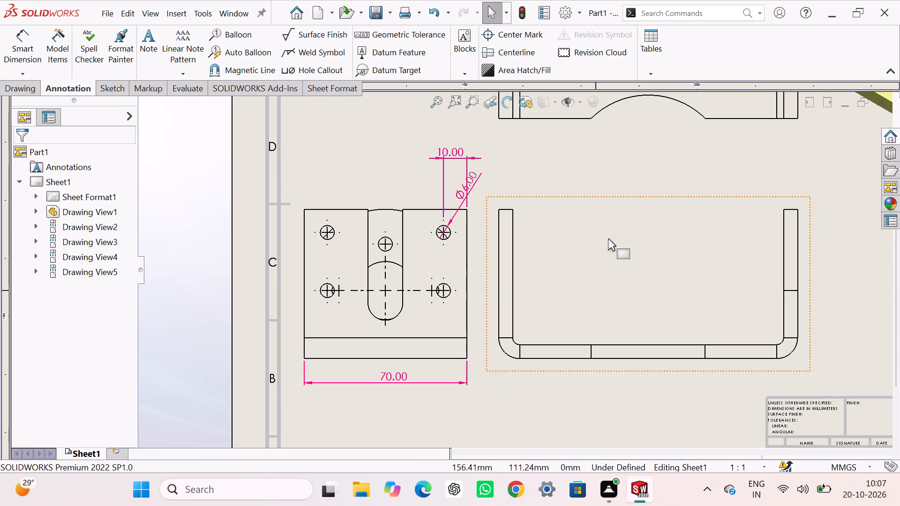
pyautogui.moveTo(608, 238); pyautogui.dragTo(612, 216, button='right')
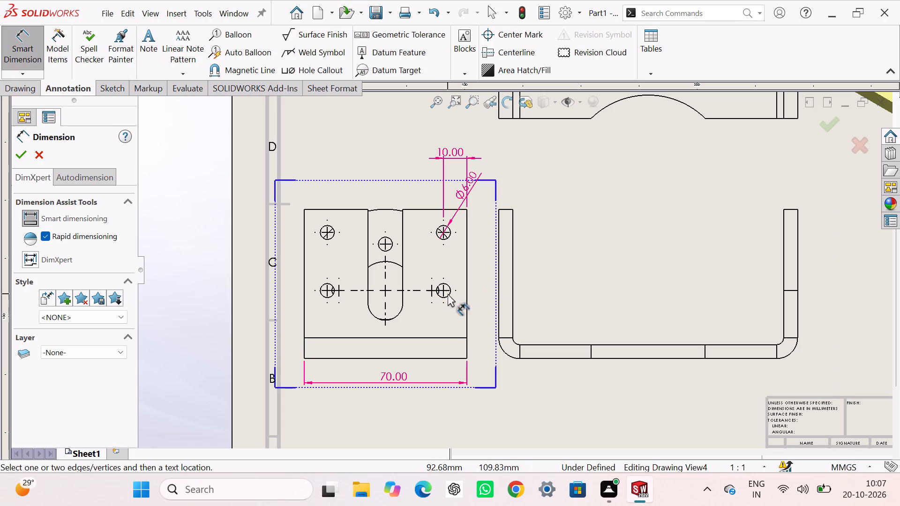
pyautogui.click(449, 294)
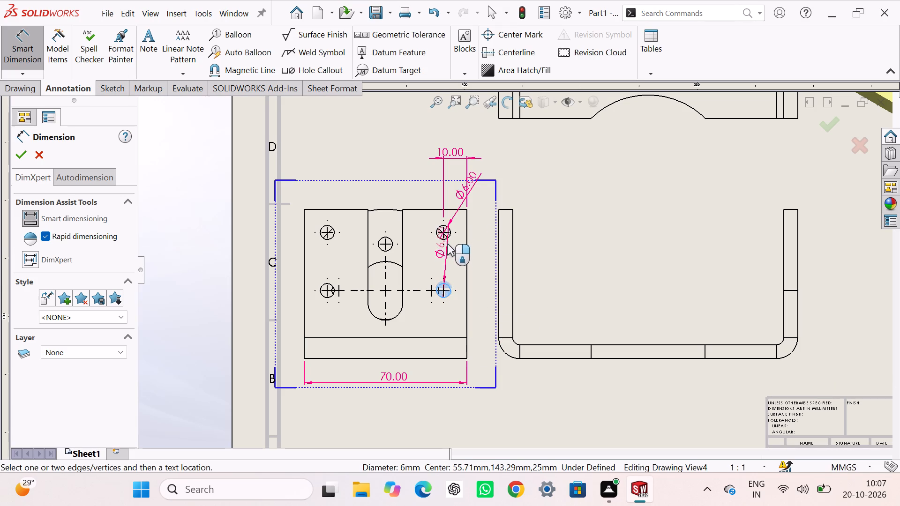
pyautogui.click(447, 238)
pyautogui.click(483, 264)
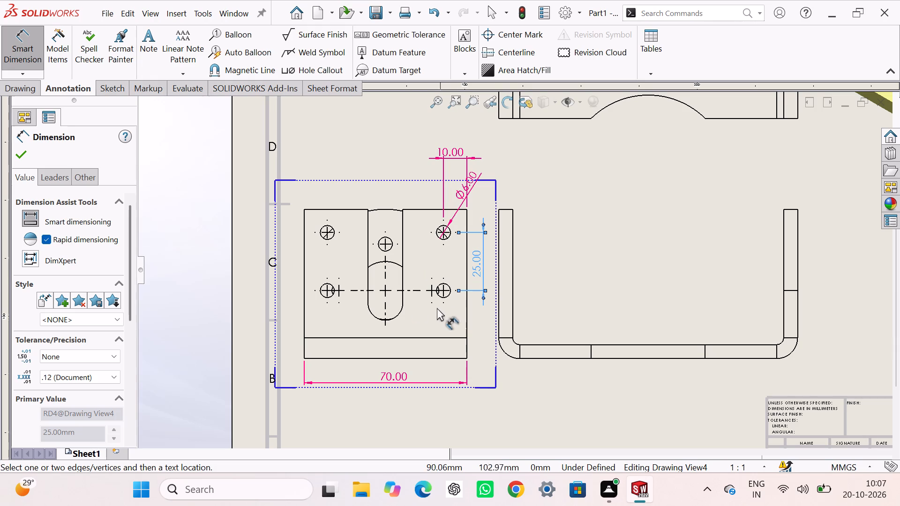
pyautogui.click(331, 298)
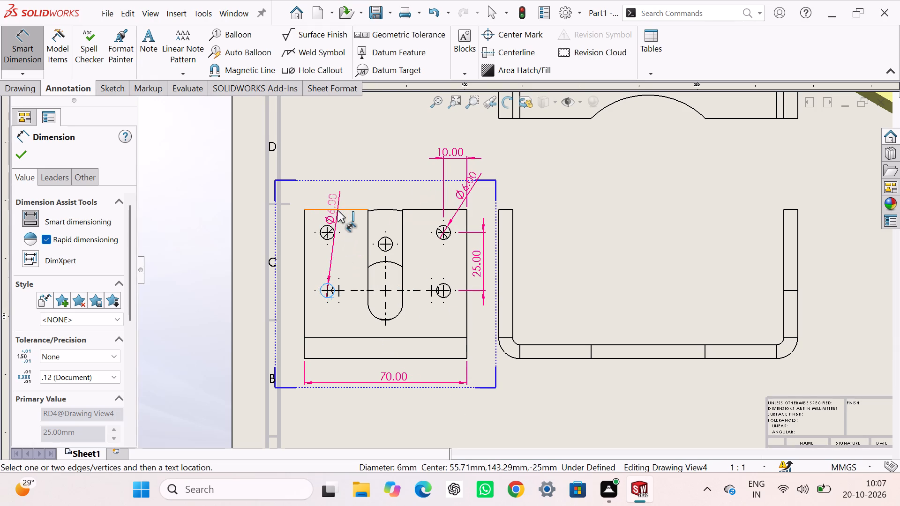
pyautogui.click(338, 209)
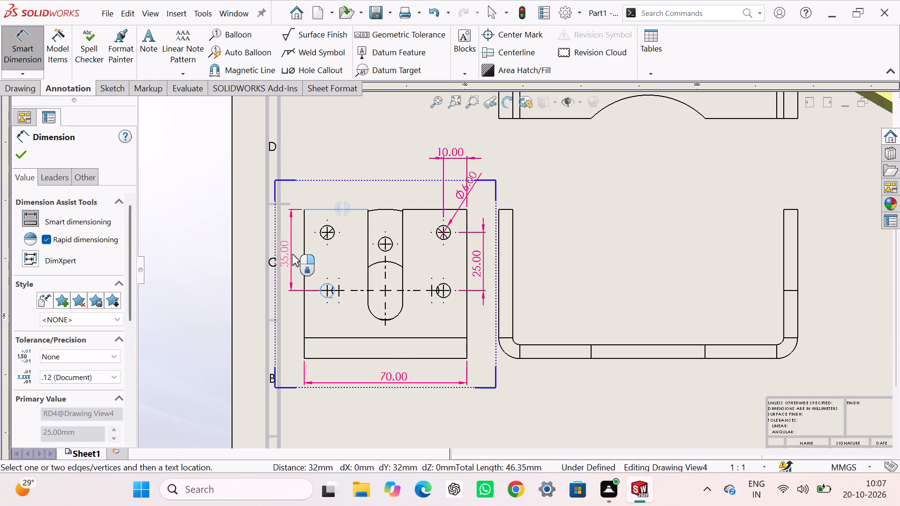
pyautogui.click(296, 252)
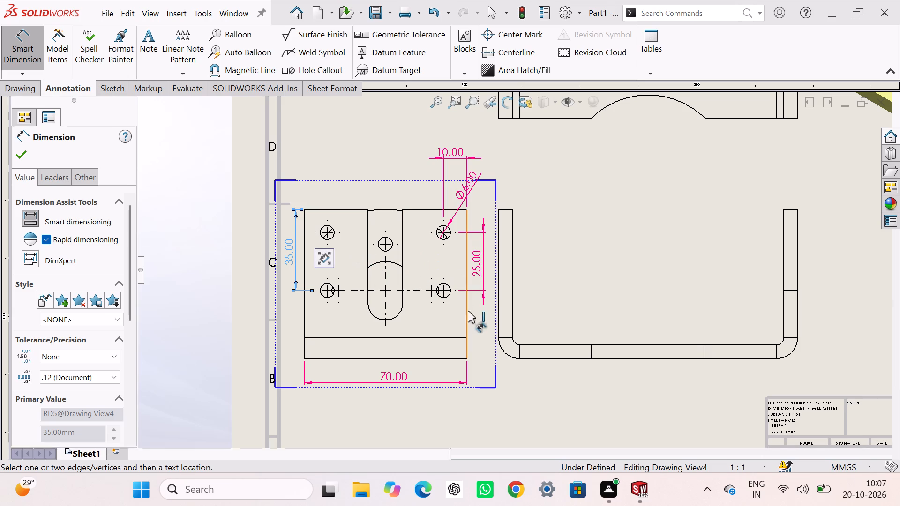
# In the rounded-flange view, dimension the right small hole's diameter and the large central hole's diameter, placing both outside the outline.
pyautogui.scroll(4, 664, 263)
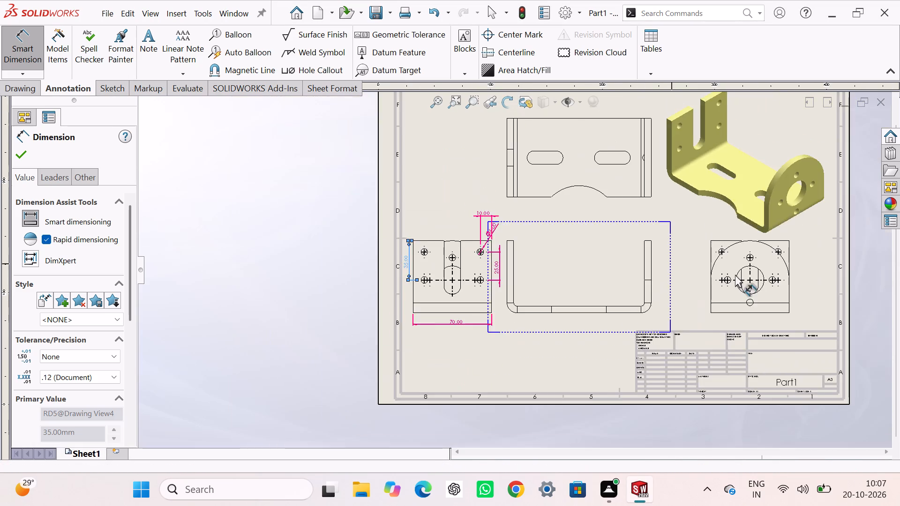
pyautogui.scroll(-6, 743, 275)
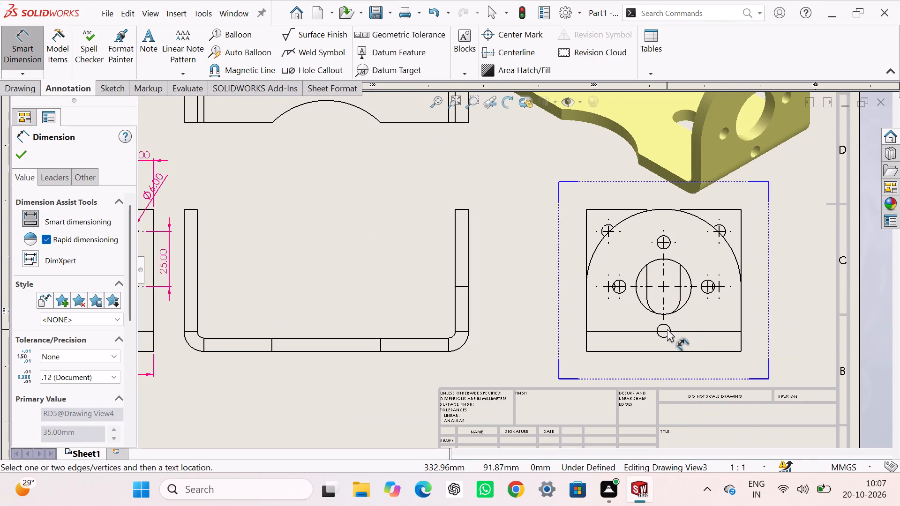
pyautogui.click(705, 291)
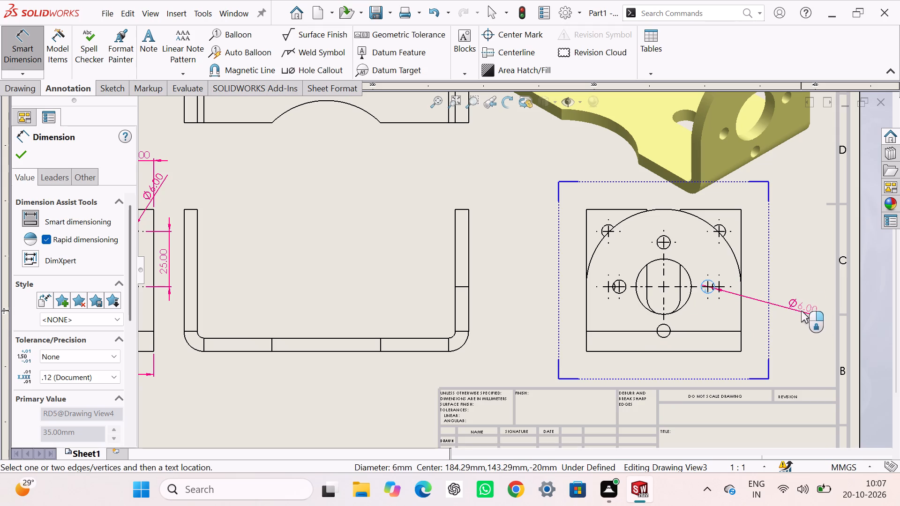
pyautogui.click(801, 311)
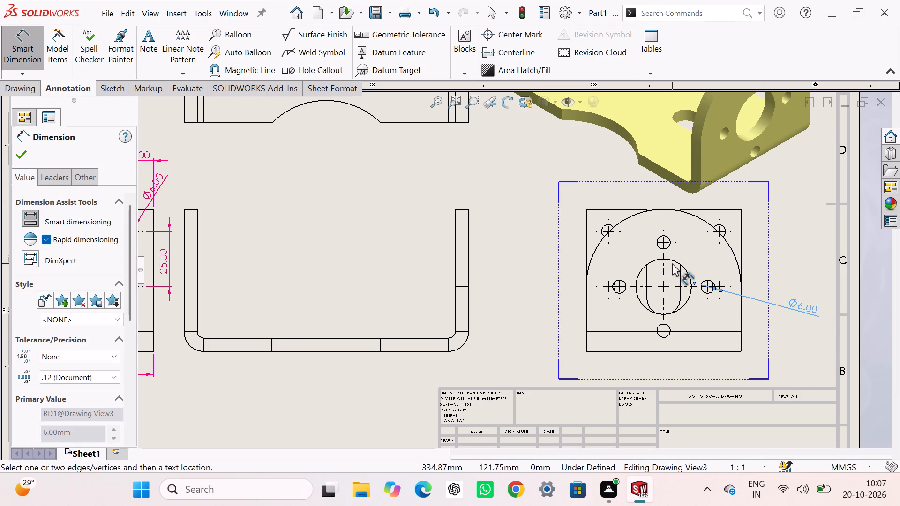
pyautogui.click(675, 261)
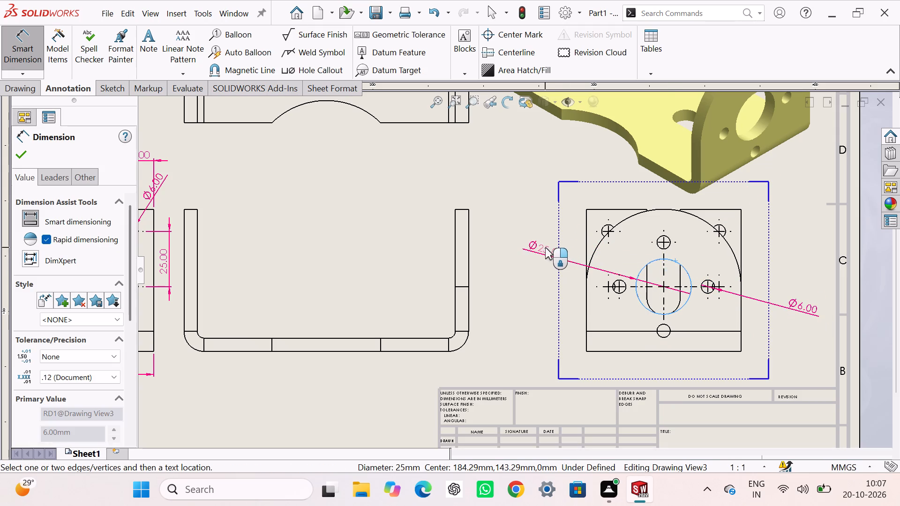
pyautogui.click(542, 240)
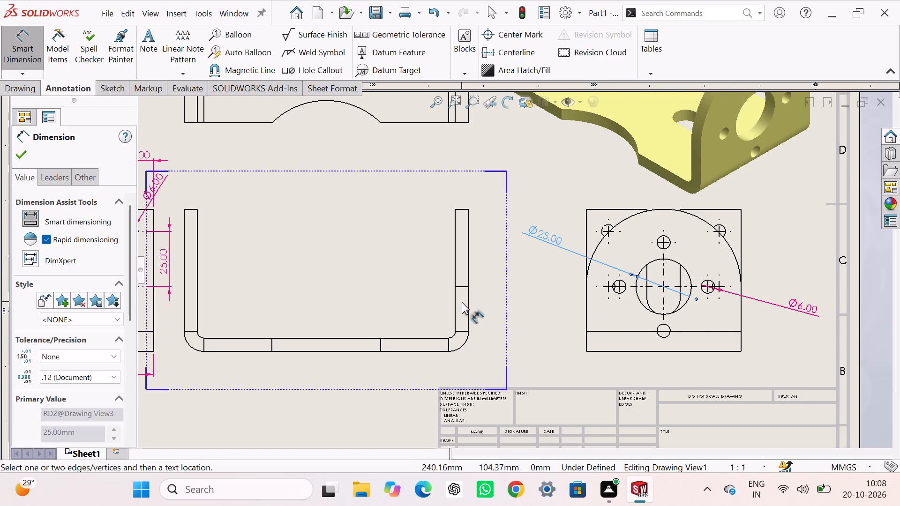
# Dimension the right flange's thickness in the front view, placing the dimension above the flange.
pyautogui.click(455, 241)
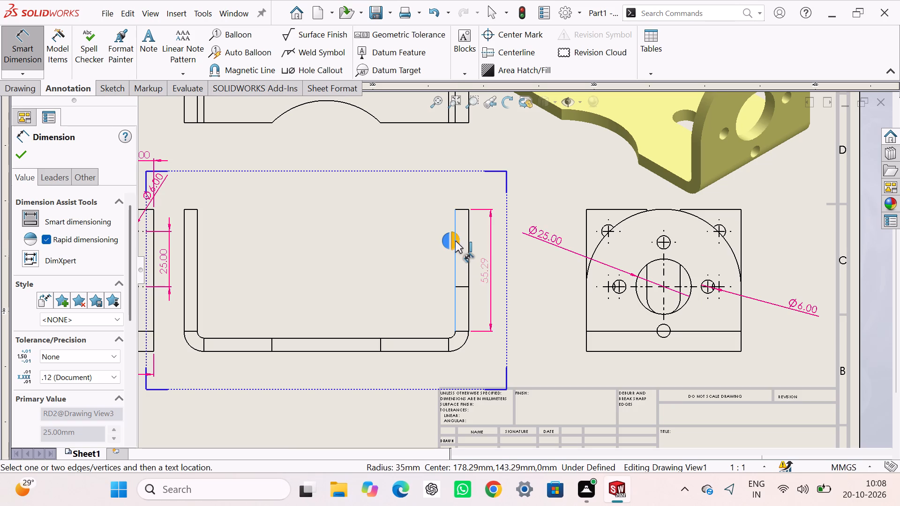
pyautogui.click(468, 244)
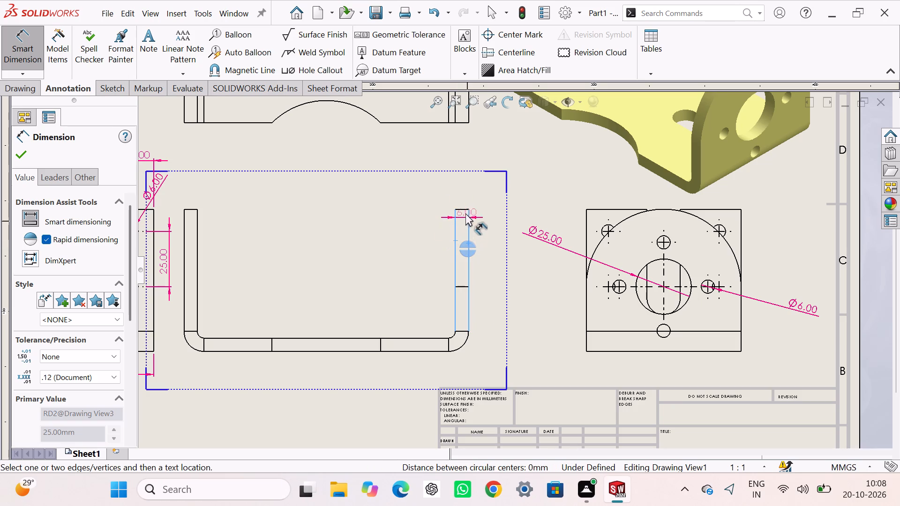
pyautogui.click(474, 189)
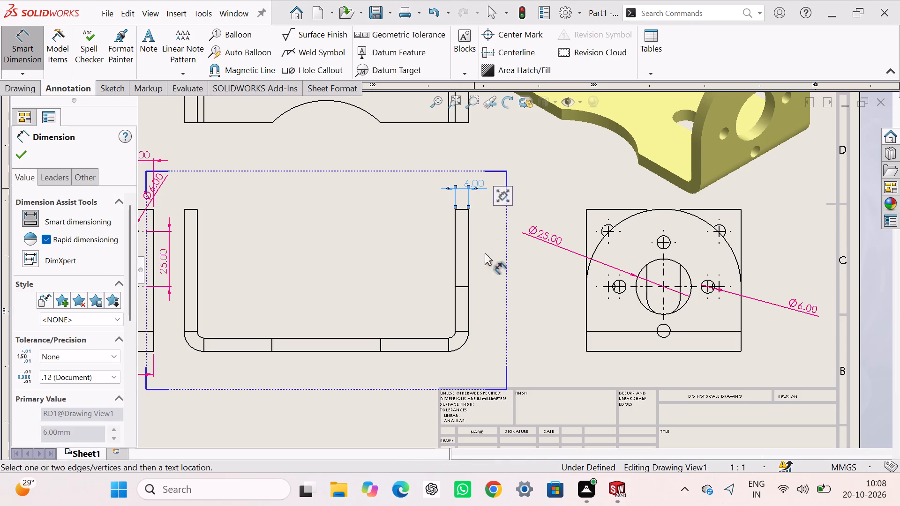
# Dimension the radius of the arc cutout along the lower edge of the top view.
pyautogui.scroll(4, 429, 253)
pyautogui.scroll(-2, 406, 200)
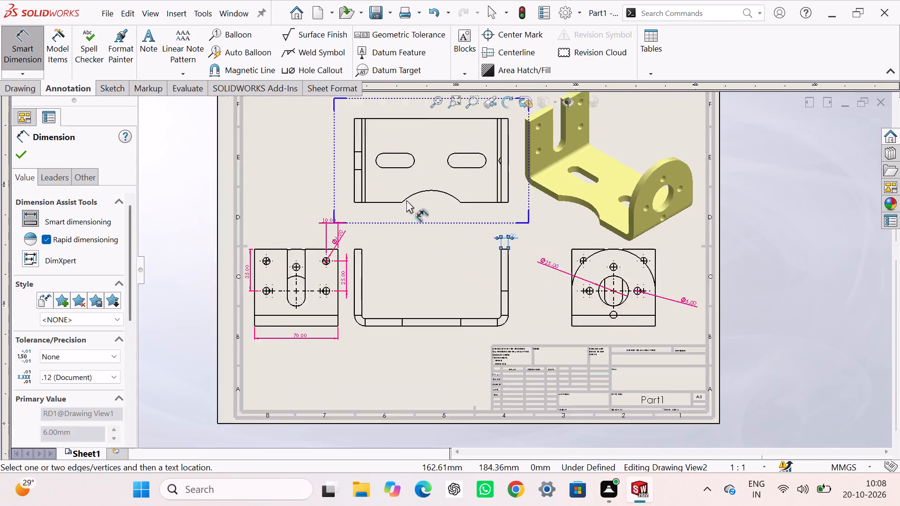
pyautogui.click(456, 195)
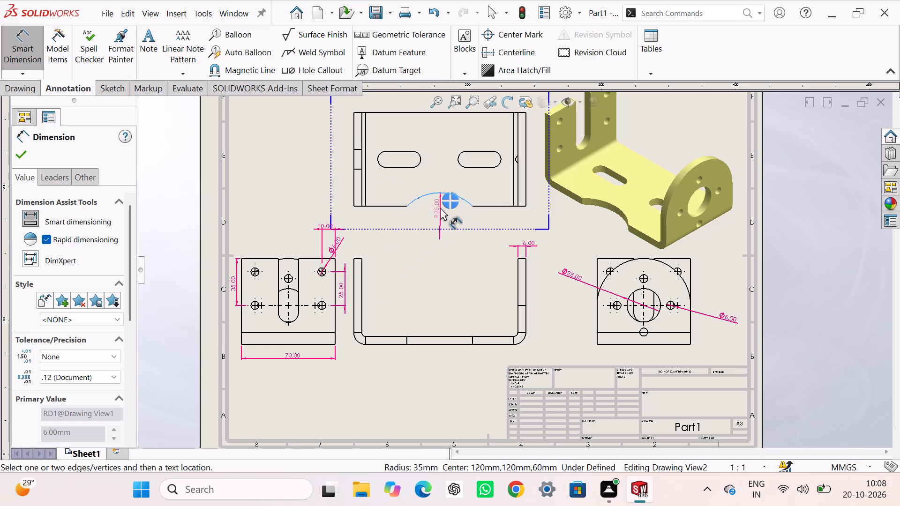
pyautogui.click(440, 208)
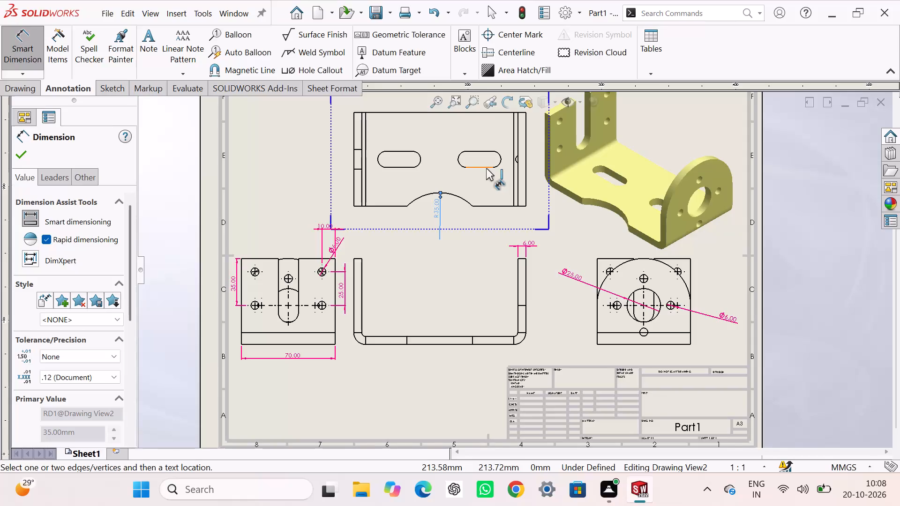
# In the top view, dimension the right slot's straight length and its left end radius, placing both above the outline.
pyautogui.scroll(1, 486, 168)
pyautogui.scroll(-2, 488, 154)
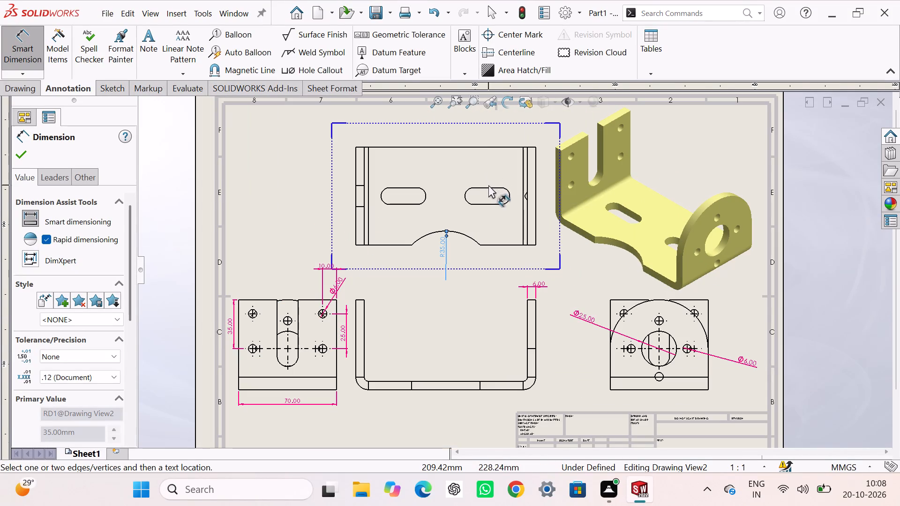
pyautogui.click(488, 187)
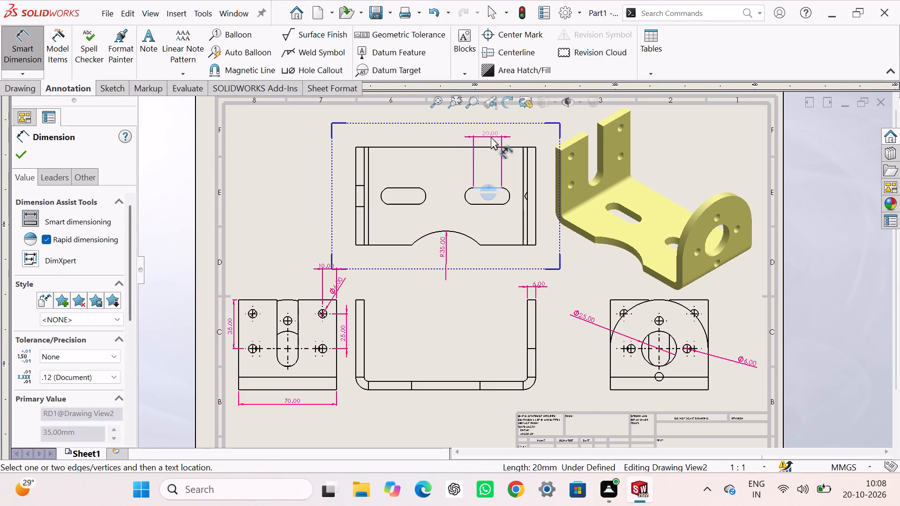
pyautogui.click(491, 137)
pyautogui.click(466, 192)
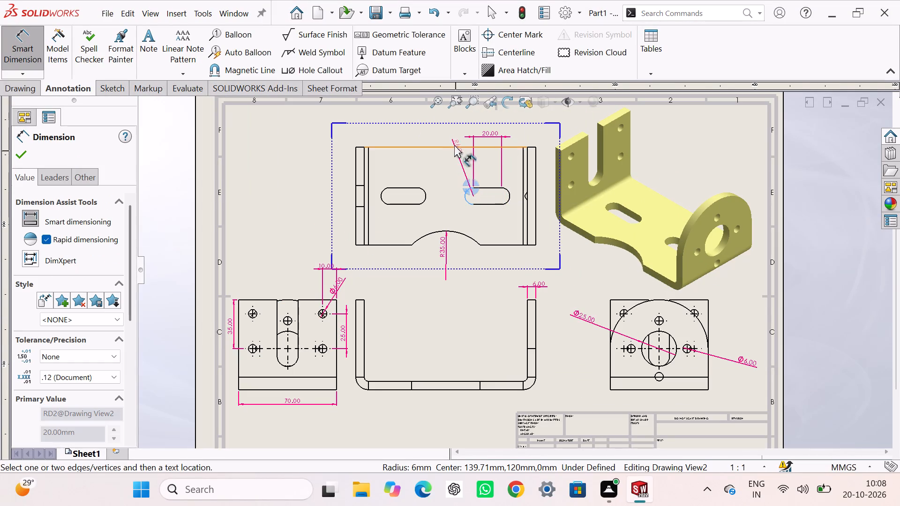
pyautogui.click(447, 132)
# Dimension the distance between the two slots' facing end centers above the top view, and move the right slot's radius dimension clear of it.
pyautogui.click(425, 197)
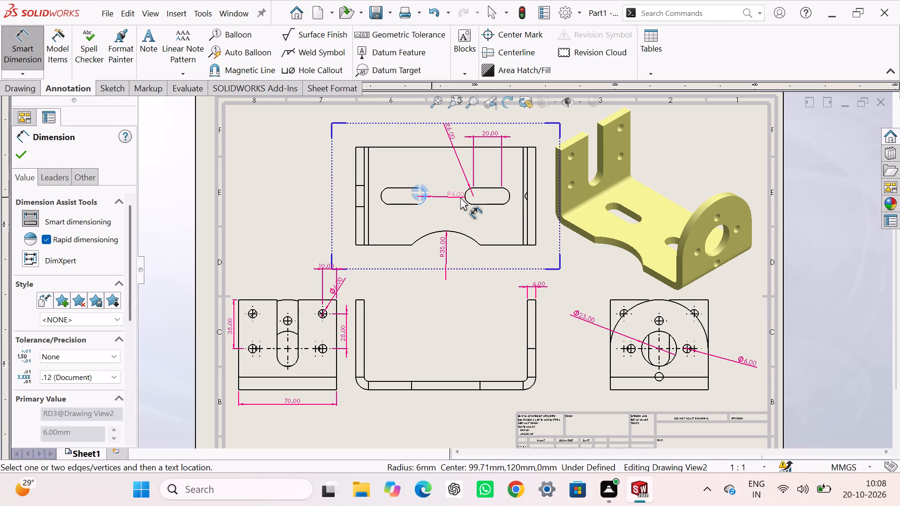
pyautogui.click(464, 198)
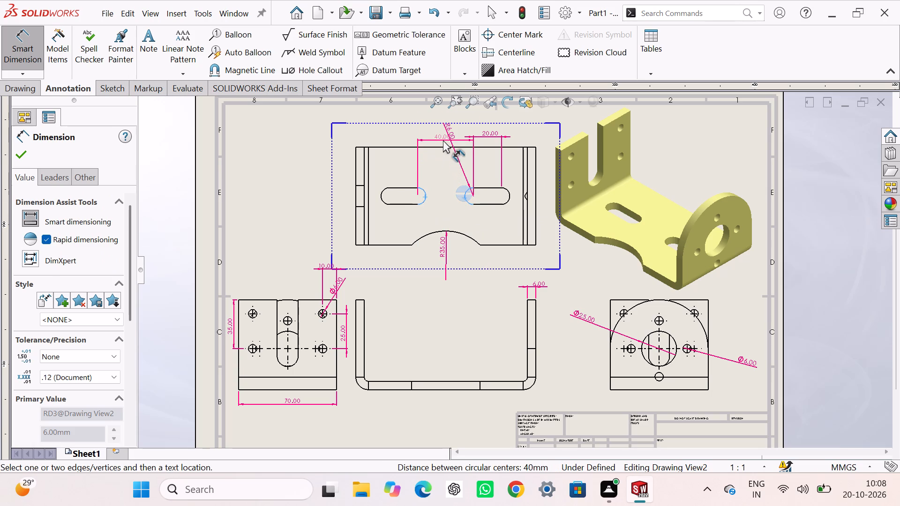
pyautogui.click(443, 140)
pyautogui.scroll(2, 445, 134)
pyautogui.scroll(-3, 447, 134)
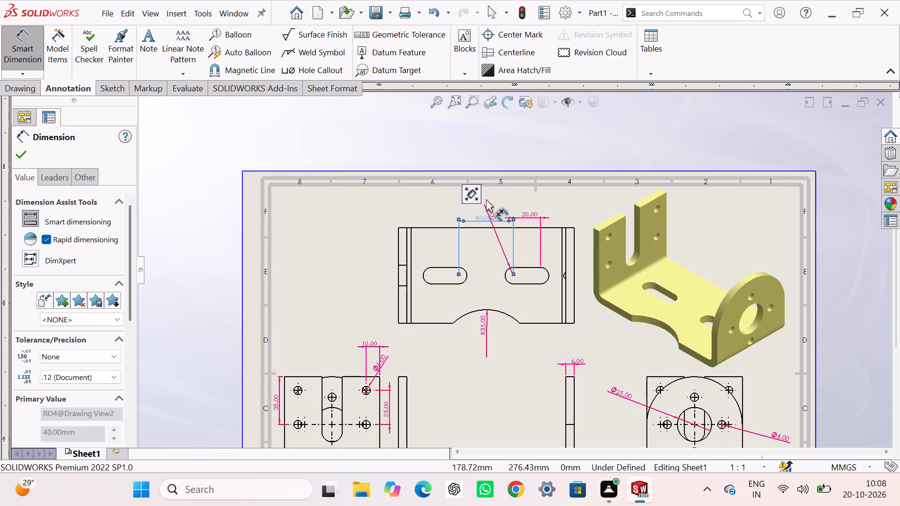
pyautogui.moveTo(488, 209); pyautogui.dragTo(495, 201)
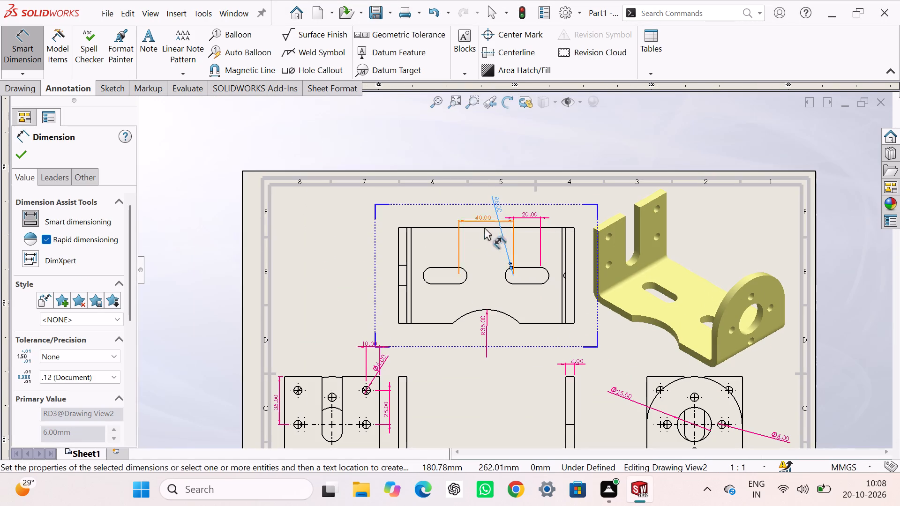
# Dimension the left slot's straight length and its left end radius, placing both above the top view.
pyautogui.click(443, 267)
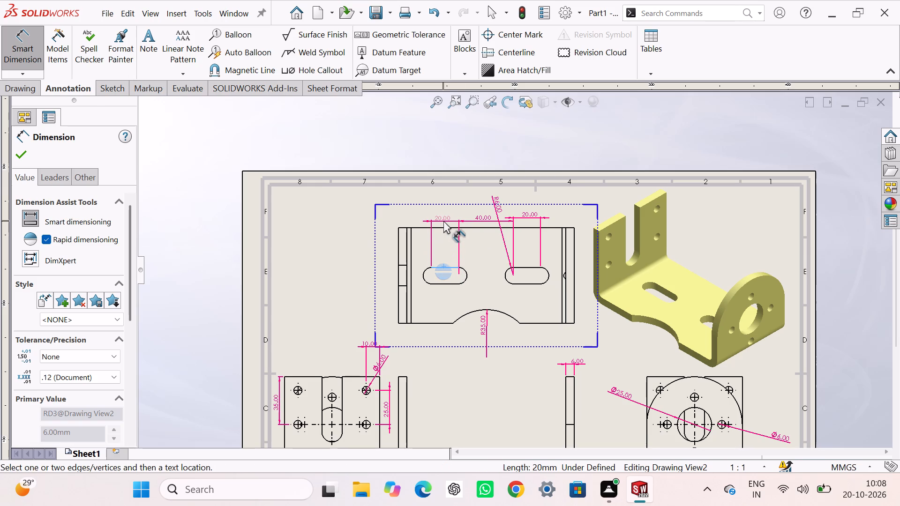
pyautogui.click(443, 221)
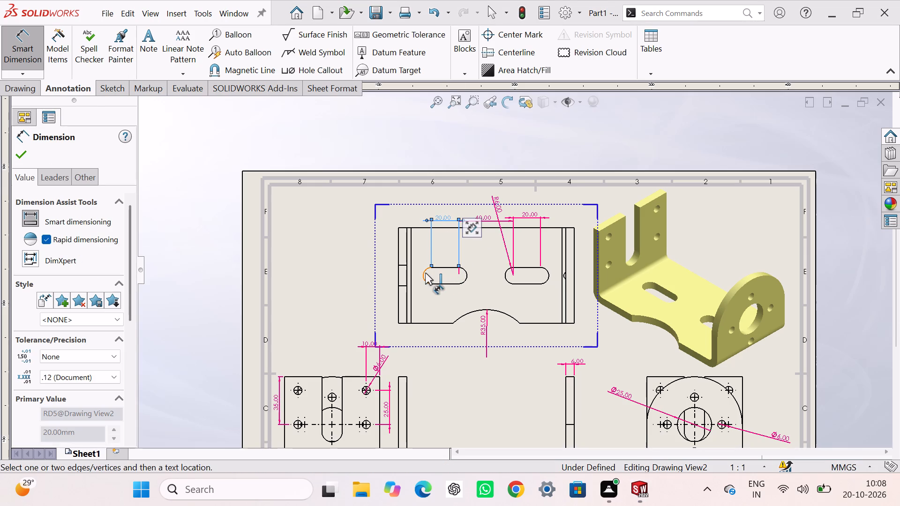
pyautogui.click(424, 273)
pyautogui.click(392, 212)
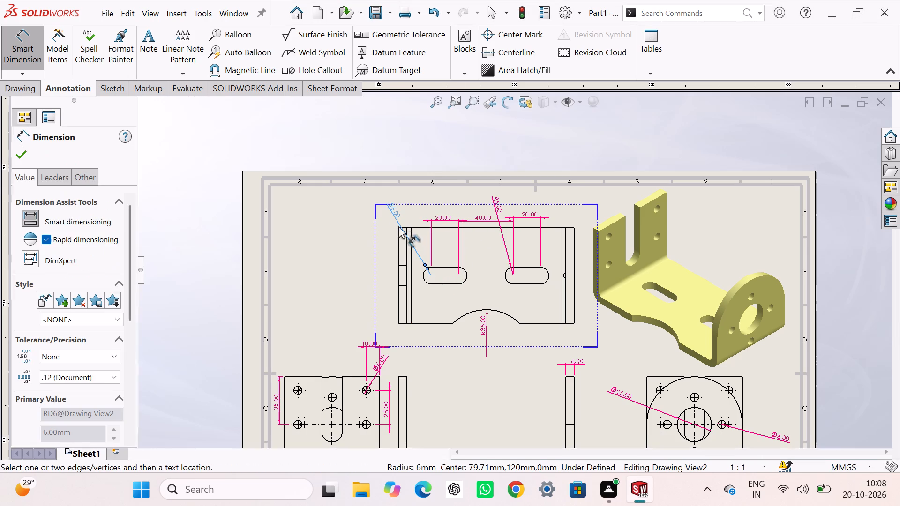
# Dimension the horizontal offset from the left bend edge nearest the slot to the left slot's outer end center, above the top view.
pyautogui.click(412, 260)
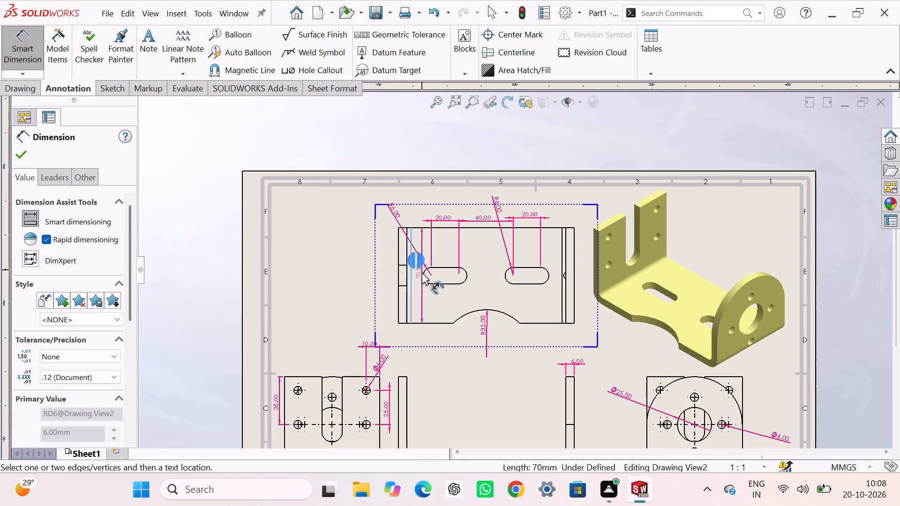
pyautogui.moveTo(424, 279); pyautogui.dragTo(423, 275)
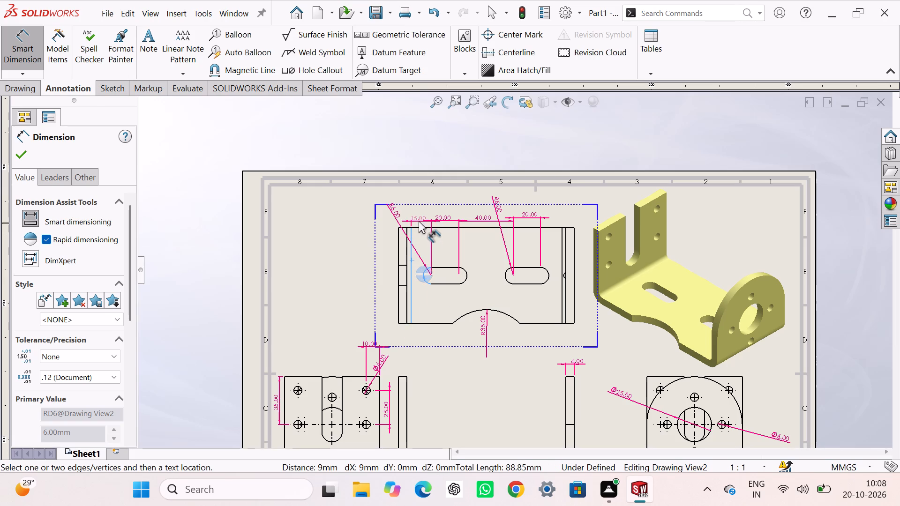
pyautogui.click(419, 221)
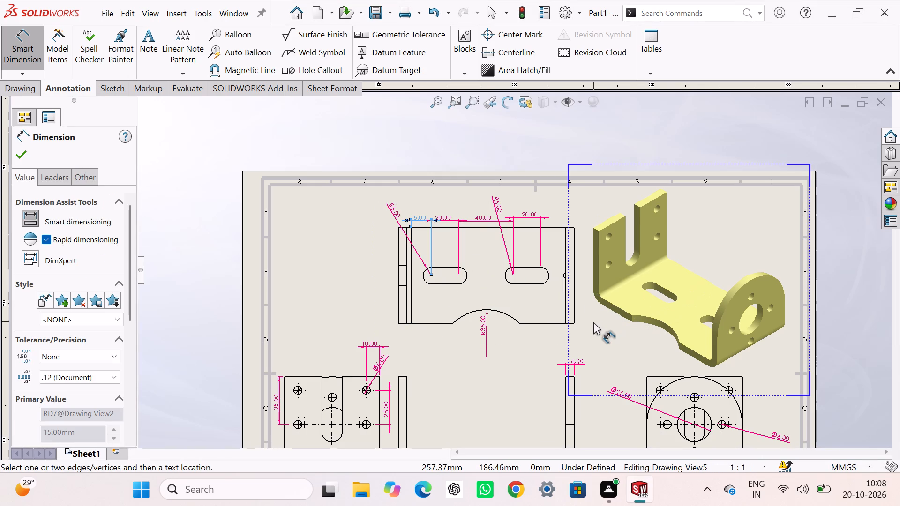
# Dimension the overall width of the front U-profile view between its two outer vertical edges, placing it below the view.
pyautogui.scroll(2, 593, 322)
pyautogui.scroll(1, 590, 372)
pyautogui.scroll(-1, 589, 368)
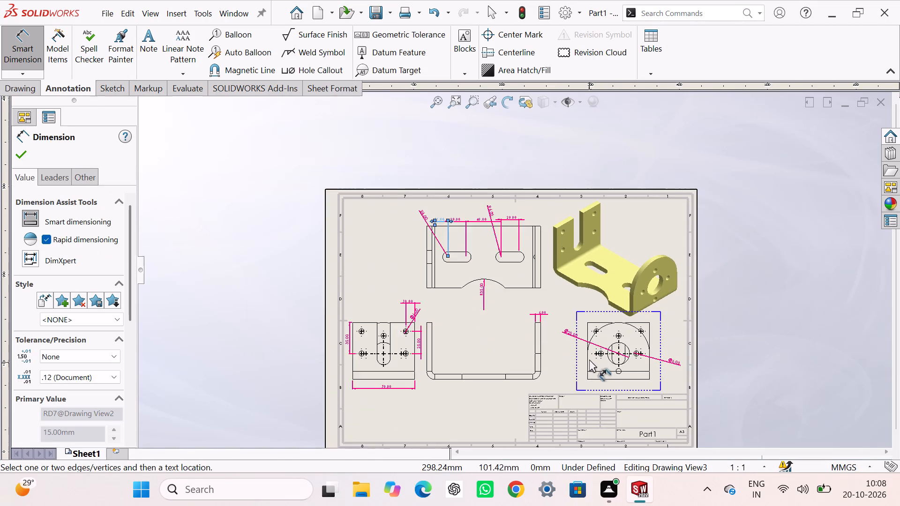
pyautogui.scroll(-4, 589, 358)
pyautogui.scroll(3, 589, 351)
pyautogui.scroll(-4, 591, 339)
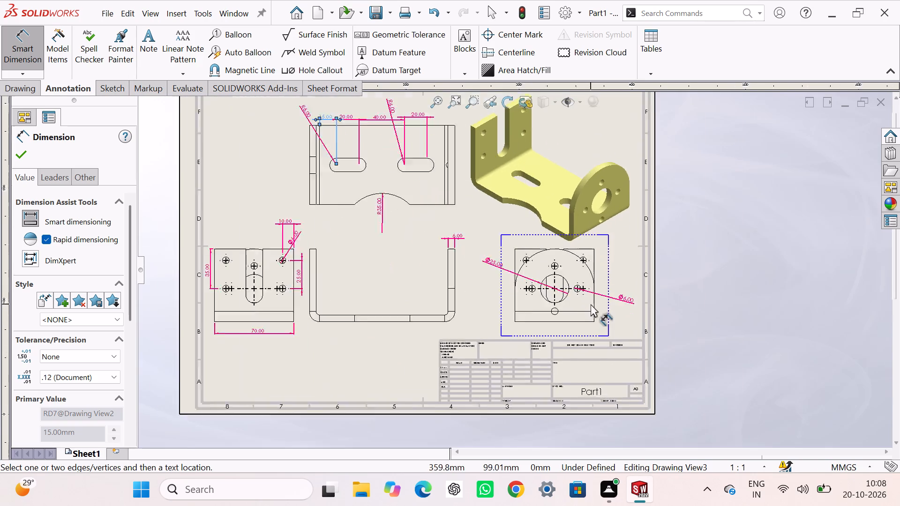
pyautogui.scroll(-3, 591, 304)
pyautogui.scroll(3, 516, 278)
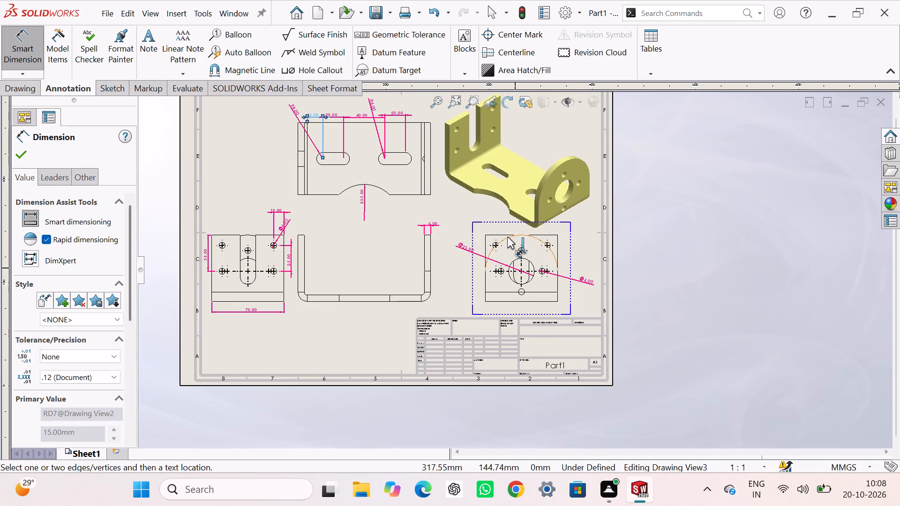
pyautogui.scroll(1, 507, 237)
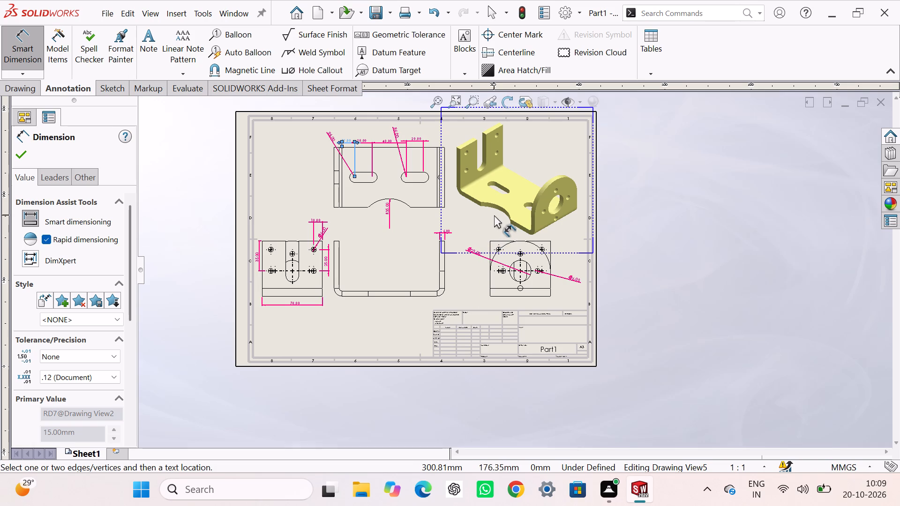
pyautogui.scroll(1, 375, 281)
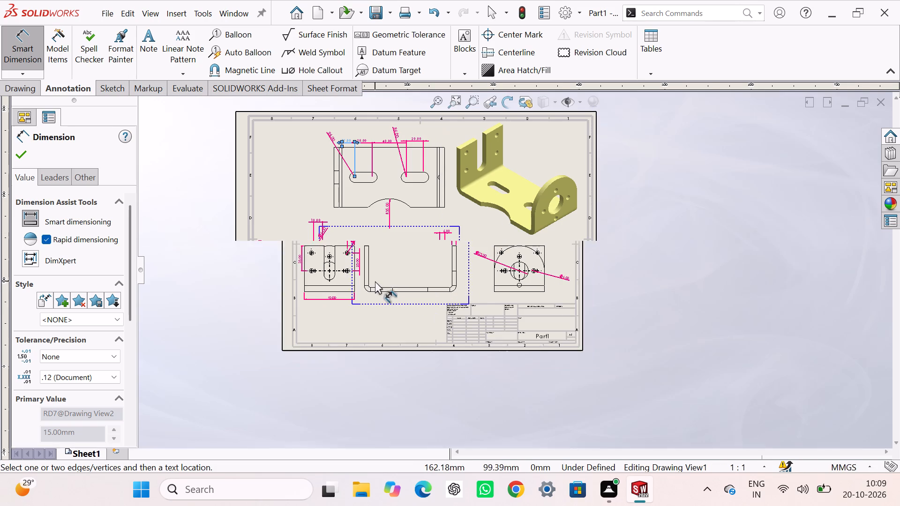
pyautogui.scroll(-8, 375, 279)
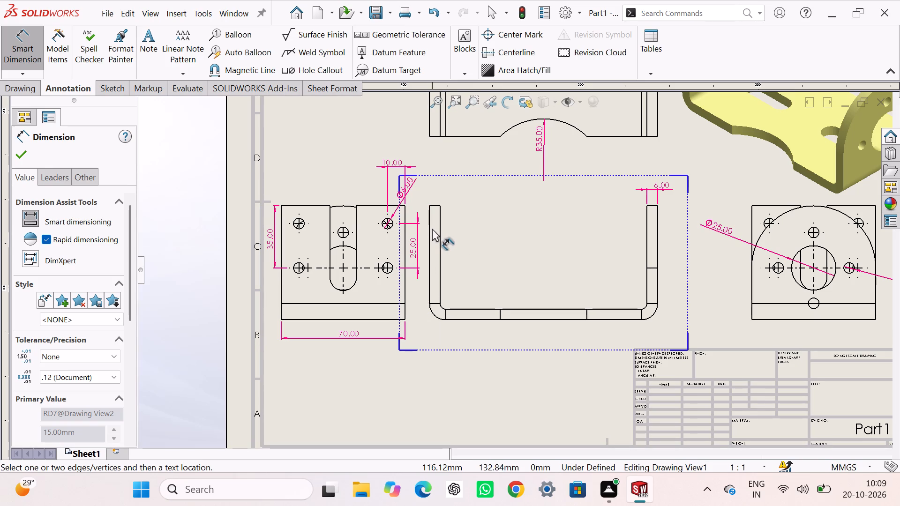
pyautogui.click(431, 225)
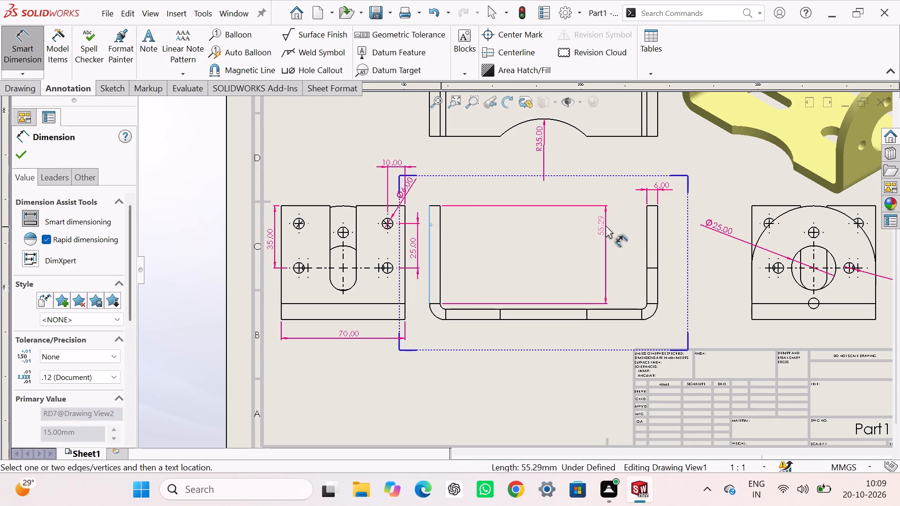
pyautogui.click(658, 240)
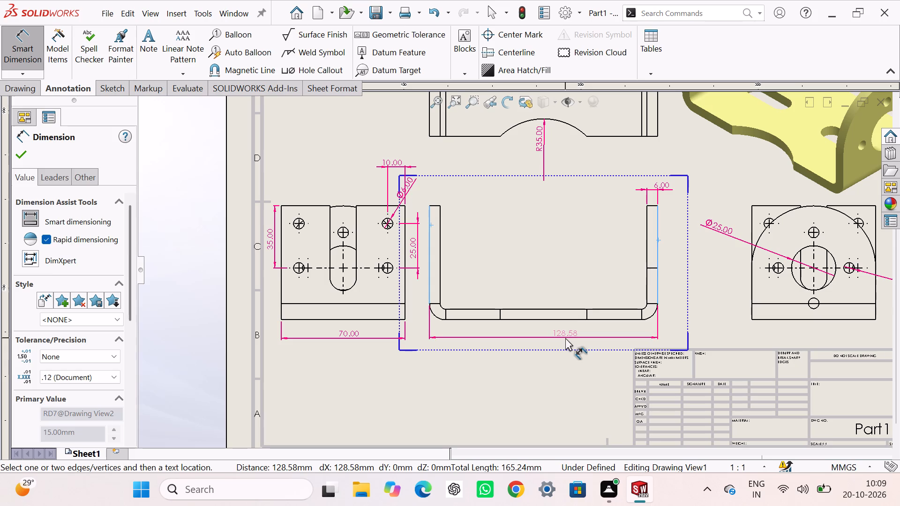
pyautogui.click(565, 338)
# Dimension the outer radius of the front view's left bend, placing it outside the corner at its lower left.
pyautogui.click(434, 314)
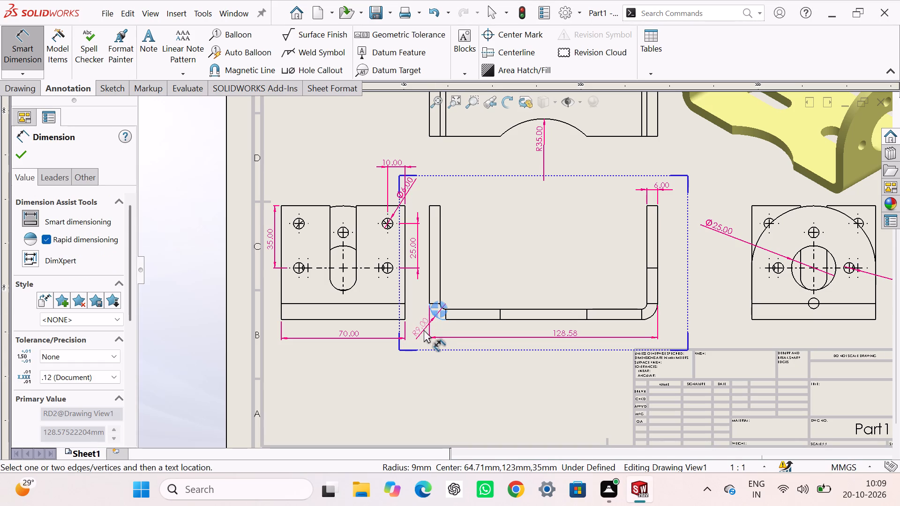
pyautogui.click(424, 330)
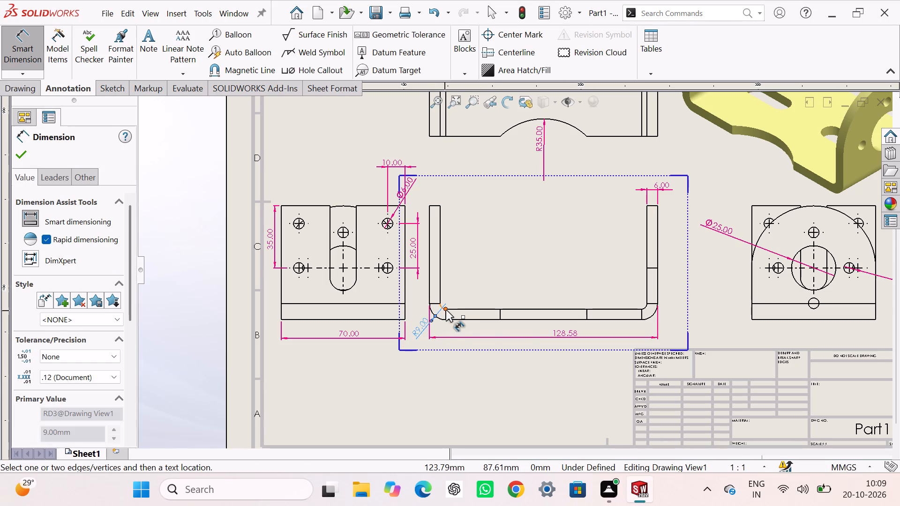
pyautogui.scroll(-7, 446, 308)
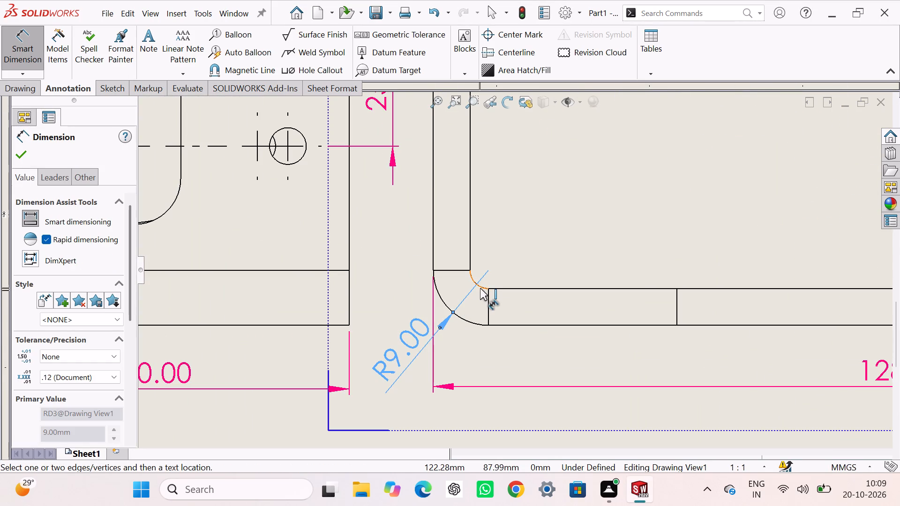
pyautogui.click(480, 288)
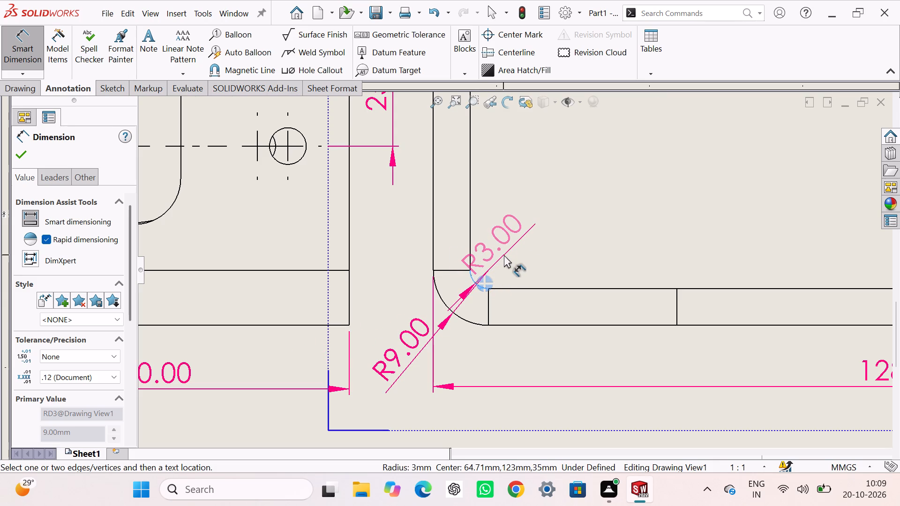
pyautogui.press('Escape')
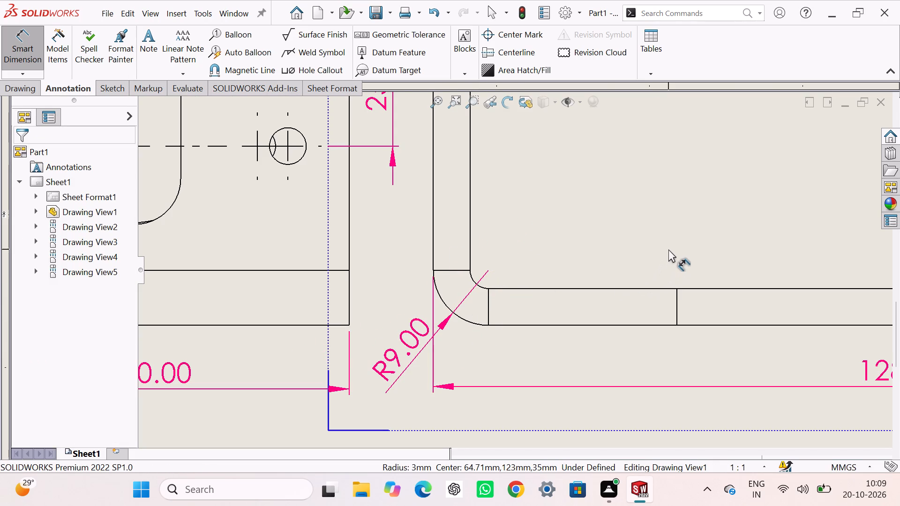
# Switch to the Part1 model and set the bend radius of Sketched Bend1 to 1.5 mm.
pyautogui.scroll(12, 668, 249)
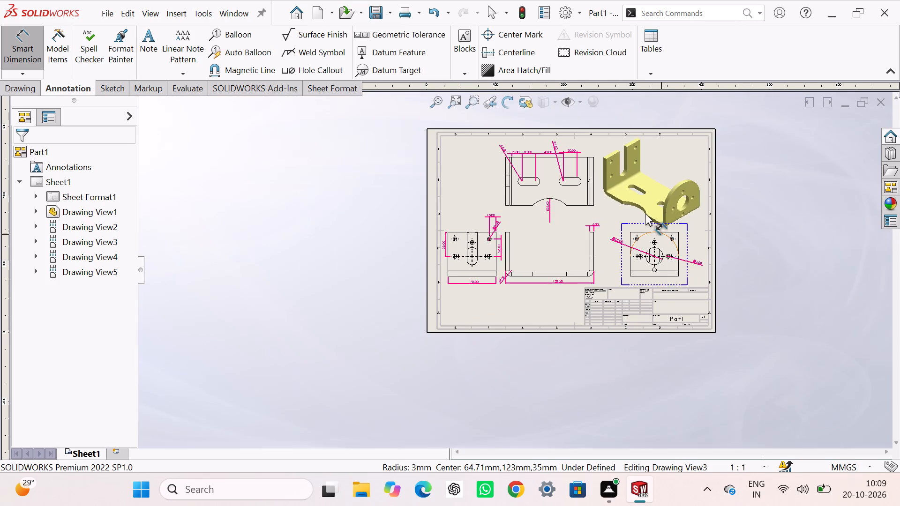
pyautogui.click(244, 10)
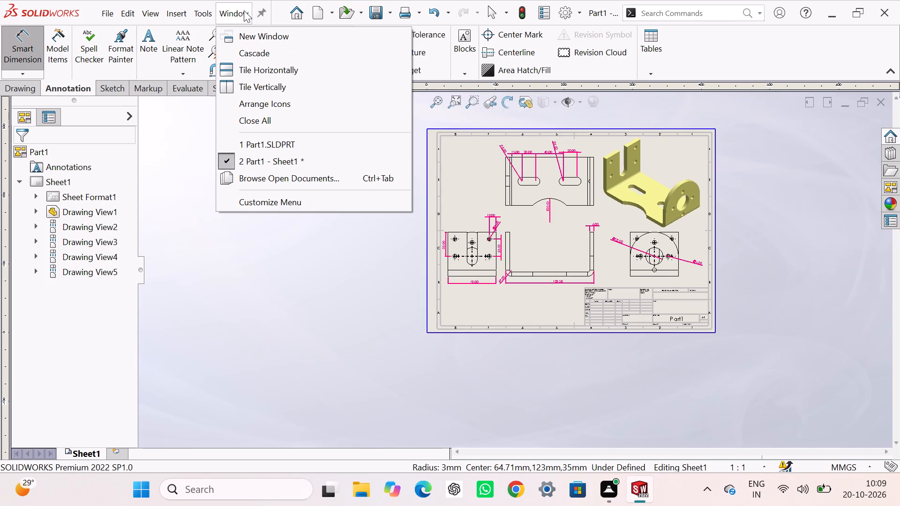
pyautogui.click(270, 140)
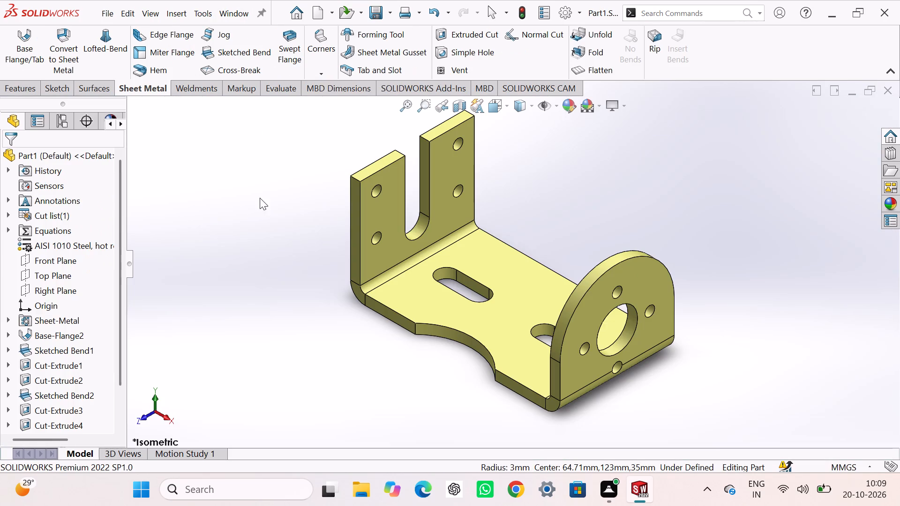
pyautogui.click(73, 349)
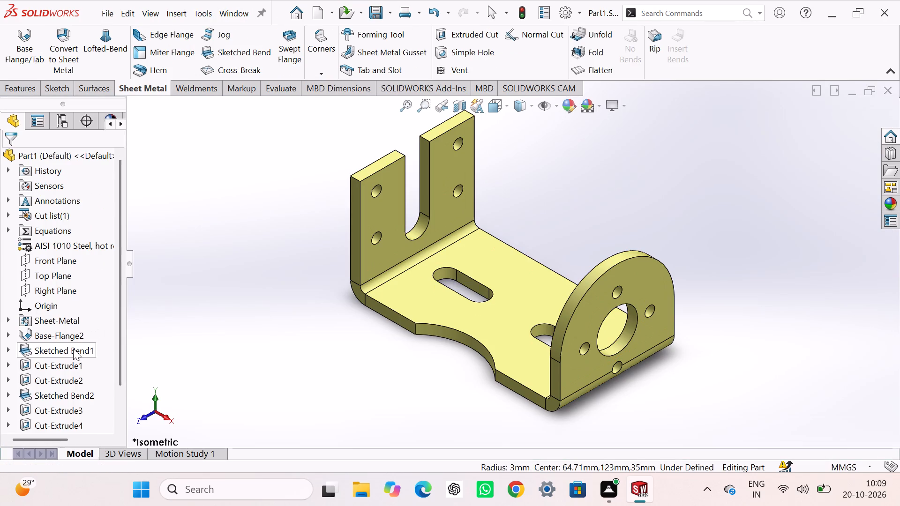
pyautogui.doubleClick(73, 349)
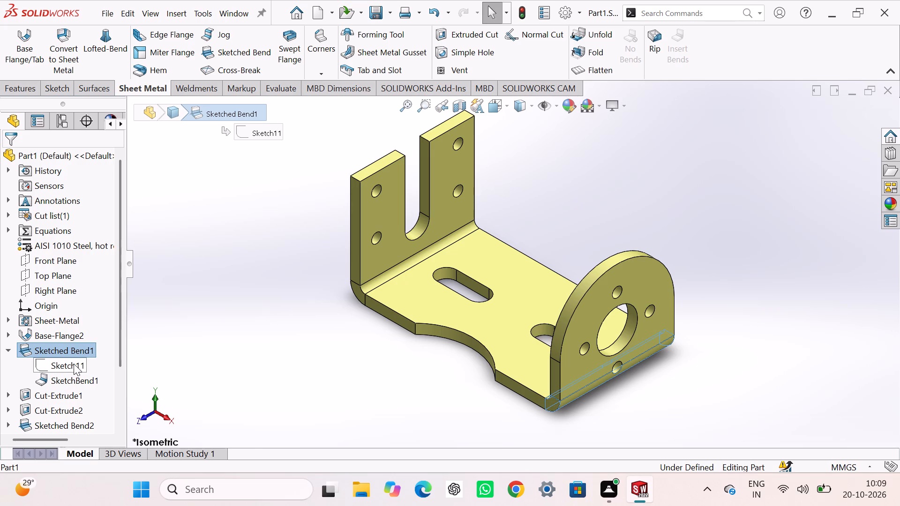
pyautogui.doubleClick(74, 381)
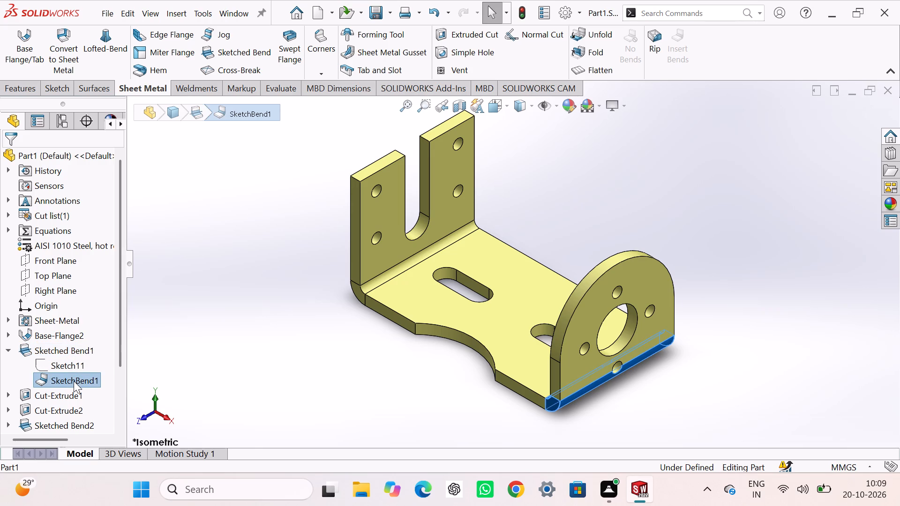
pyautogui.click(76, 349)
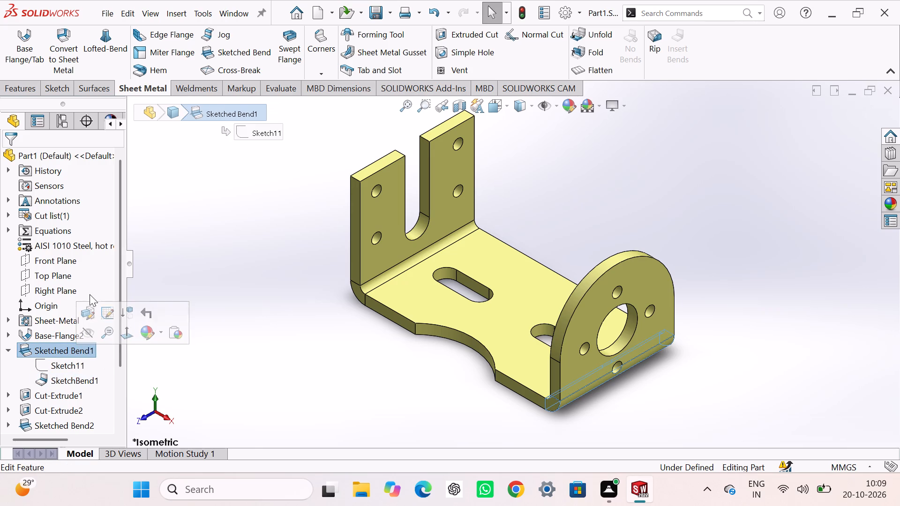
pyautogui.click(87, 312)
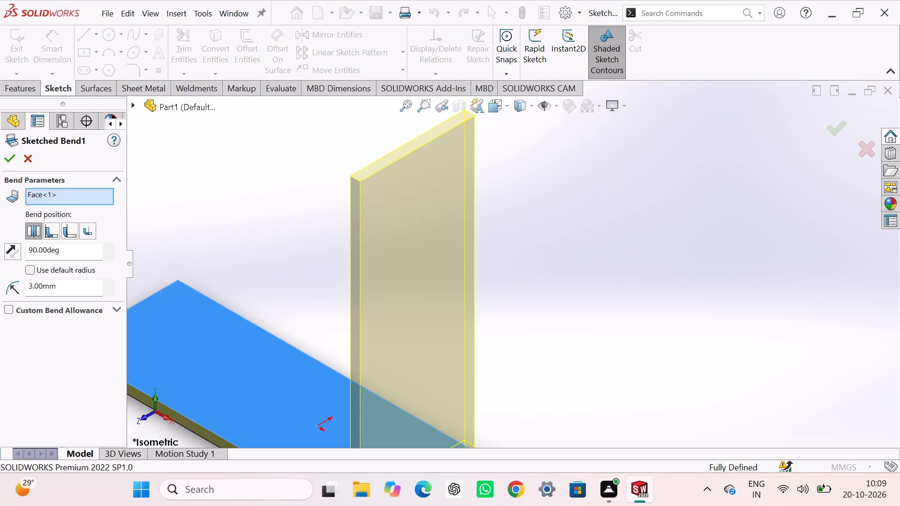
pyautogui.doubleClick(74, 287)
pyautogui.press('1')
pyautogui.press('.')
pyautogui.press('5')
pyautogui.click(8, 158)
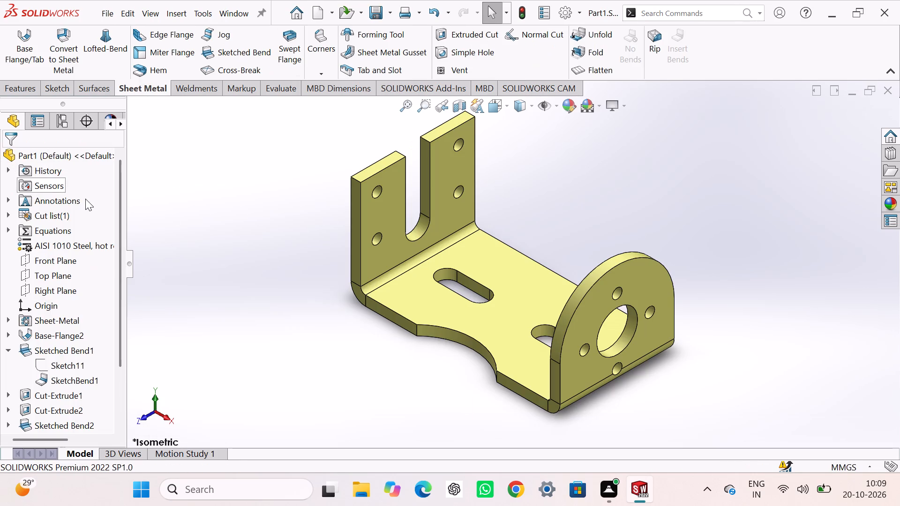
# Set the bend radius of Sketched Bend2, at the slotted flange, to 1.5 mm.
pyautogui.click(230, 226)
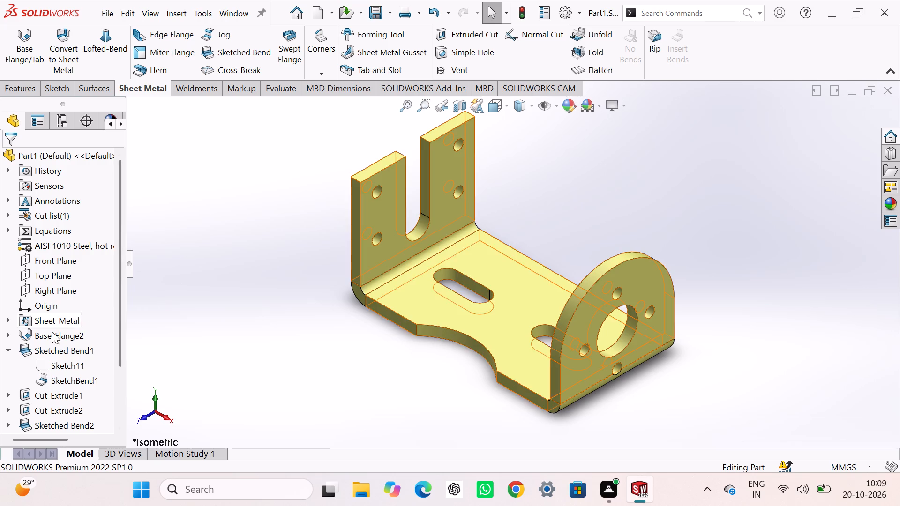
pyautogui.click(7, 349)
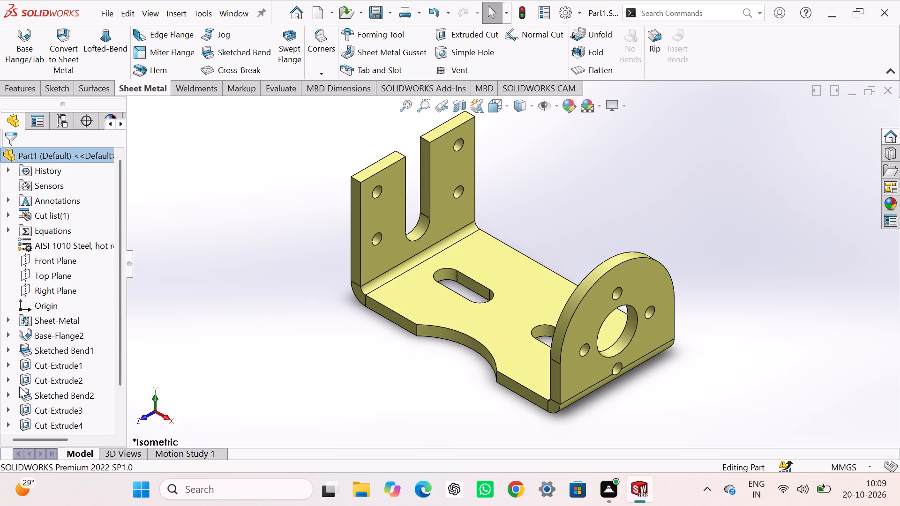
pyautogui.click(32, 395)
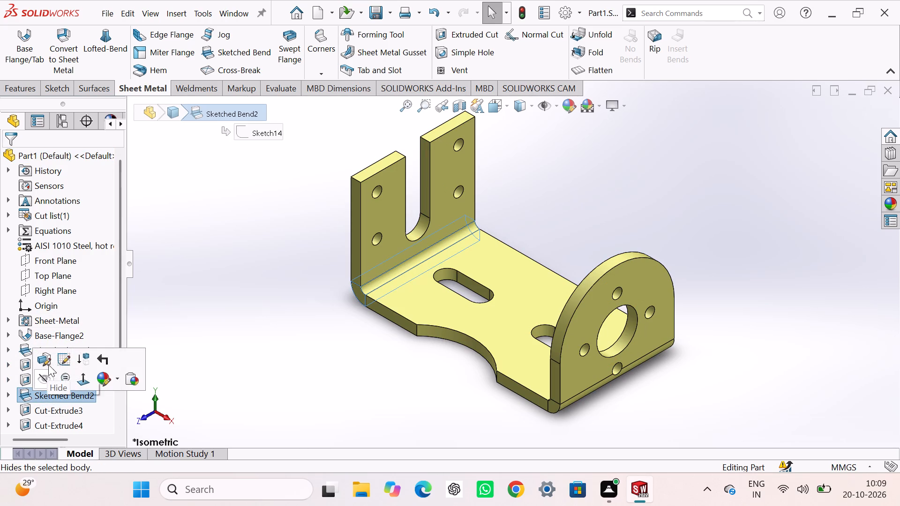
pyautogui.click(48, 364)
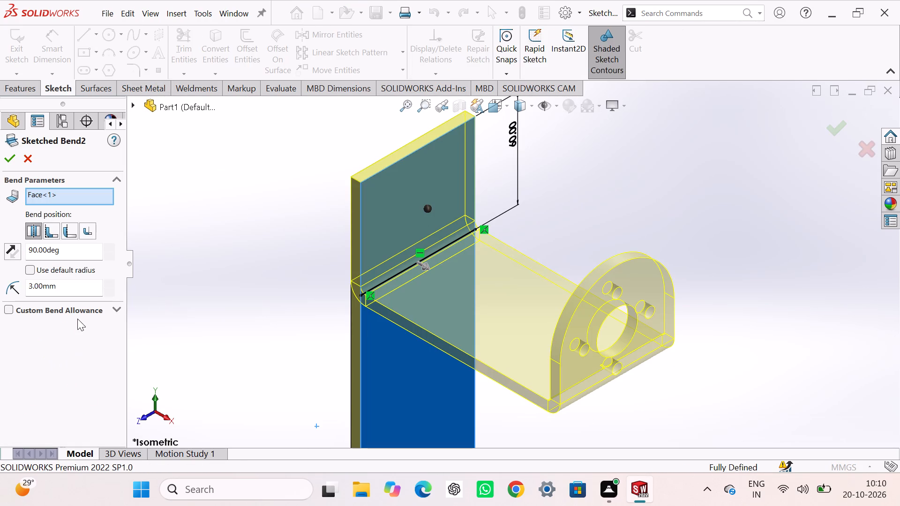
pyautogui.doubleClick(64, 293)
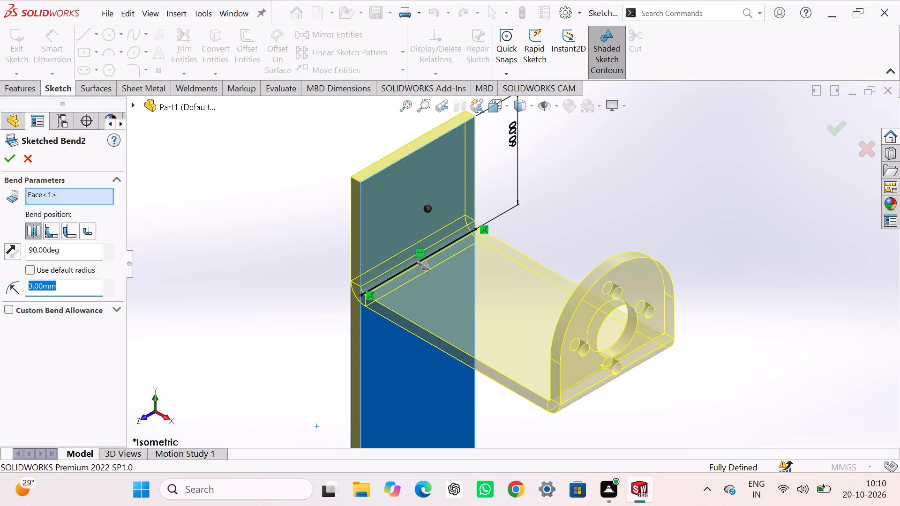
pyautogui.press('1')
pyautogui.press('.')
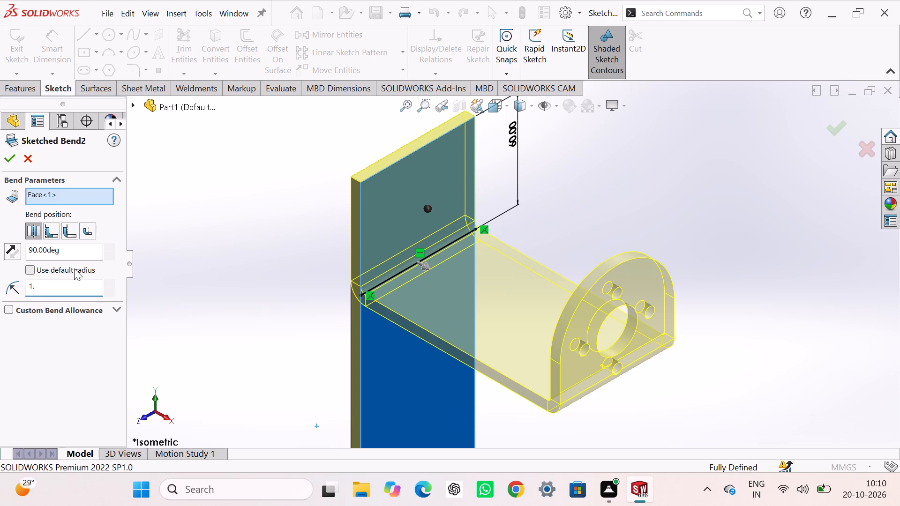
pyautogui.press('5')
pyautogui.click(8, 160)
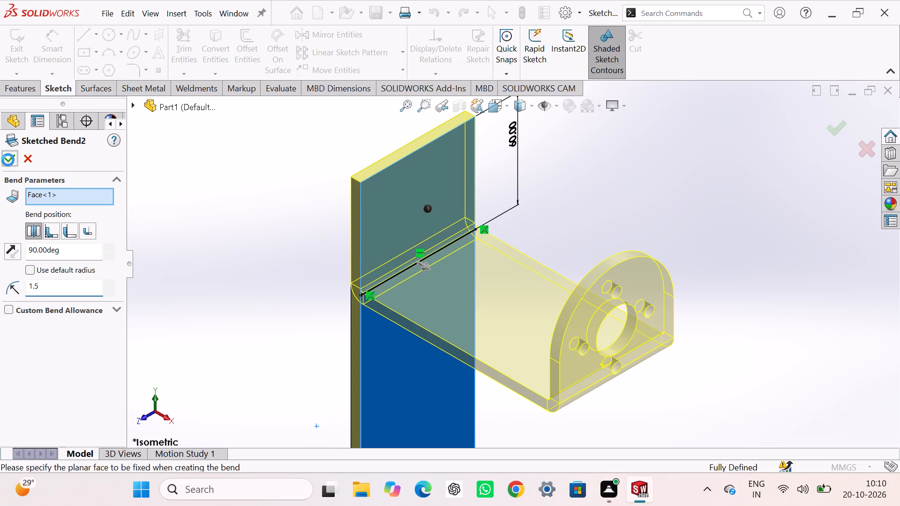
pyautogui.click(168, 191)
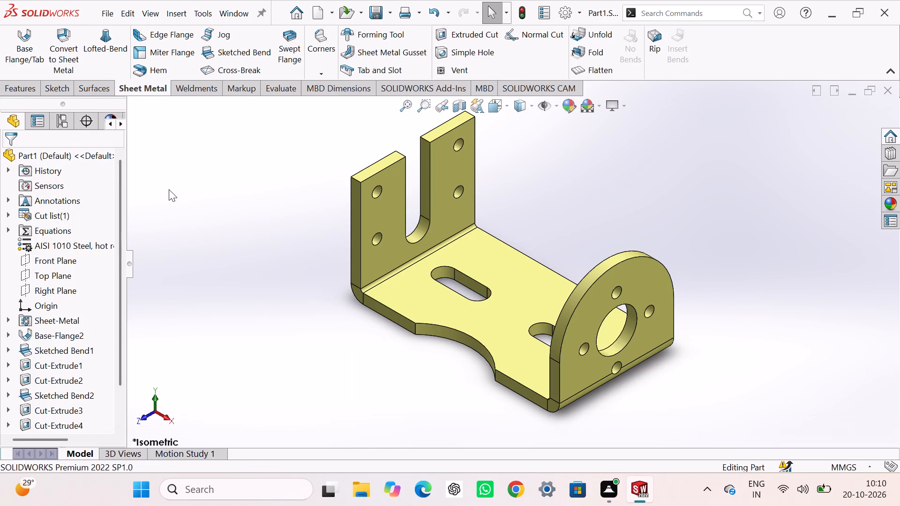
# Save and rebuild the bracket part.
pyautogui.hotkey('ctrl', 's')
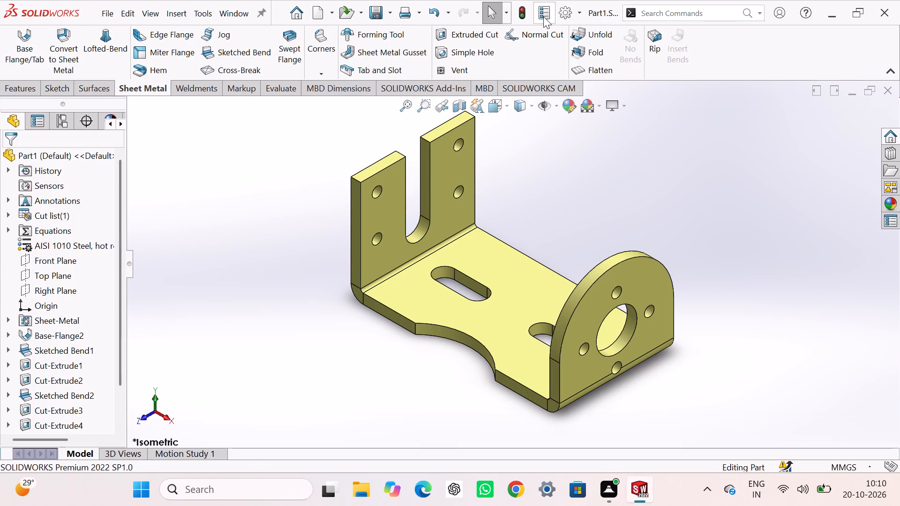
pyautogui.click(528, 20)
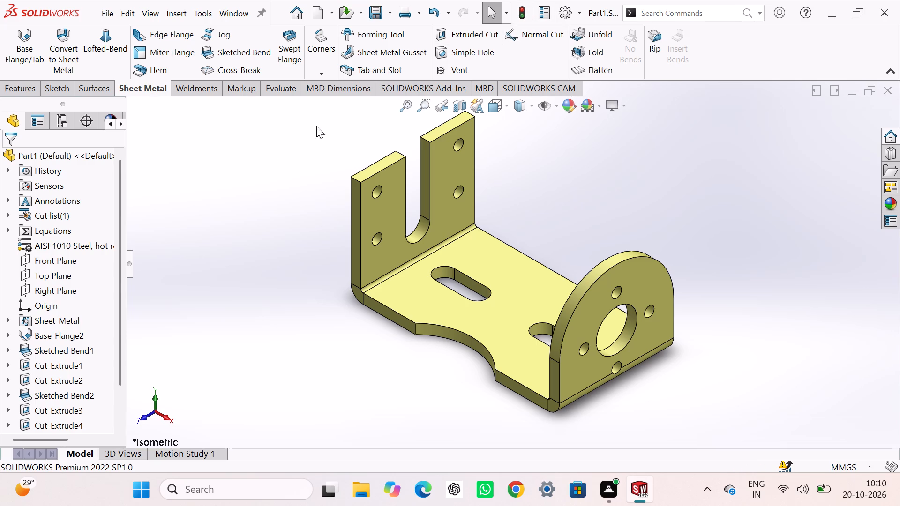
# Switch back to the Part1 drawing, Sheet1.
pyautogui.click(241, 8)
pyautogui.click(281, 172)
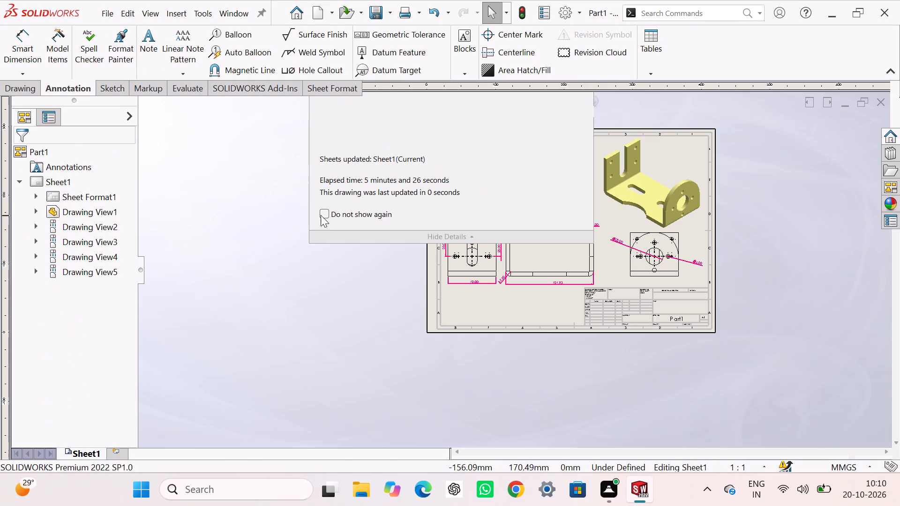
# Replace the outer bend radius dimension at the left bend of the front view with a newly placed one.
pyautogui.click(270, 219)
pyautogui.click(772, 237)
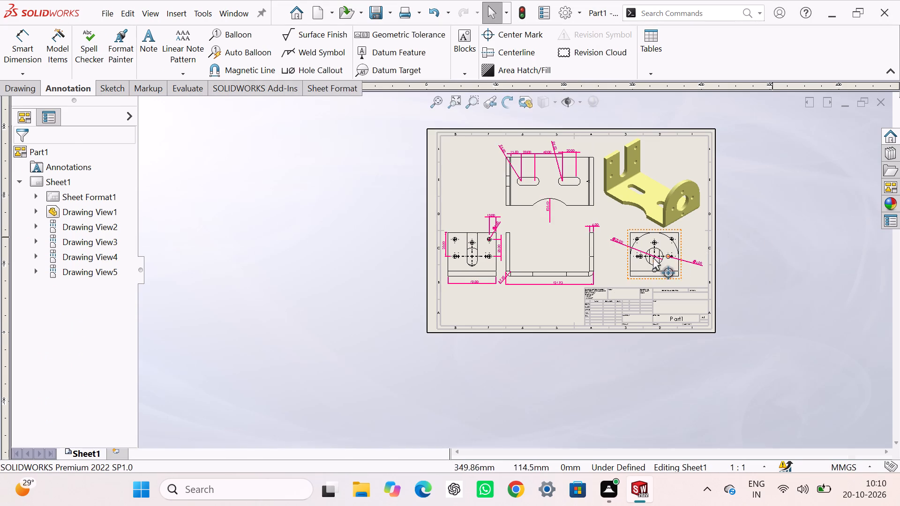
pyautogui.scroll(2, 592, 287)
pyautogui.scroll(-11, 592, 284)
pyautogui.scroll(-3, 399, 287)
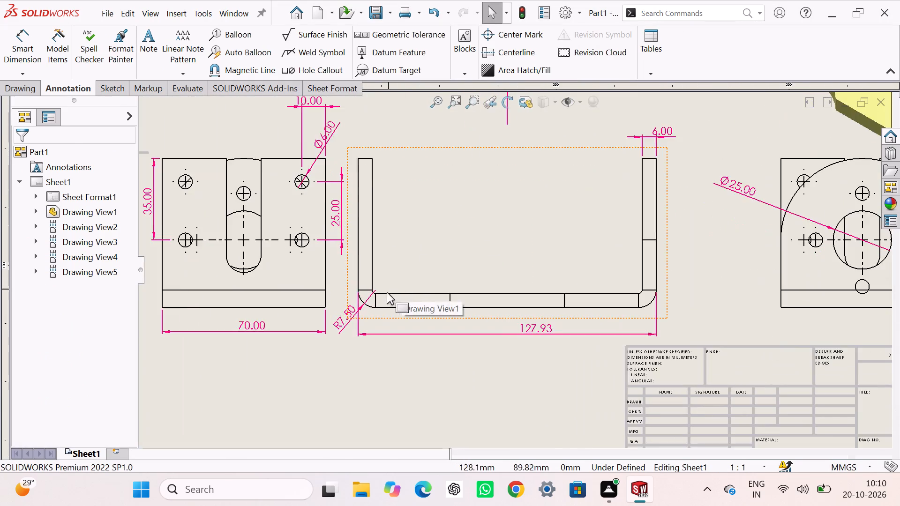
pyautogui.scroll(-3, 386, 294)
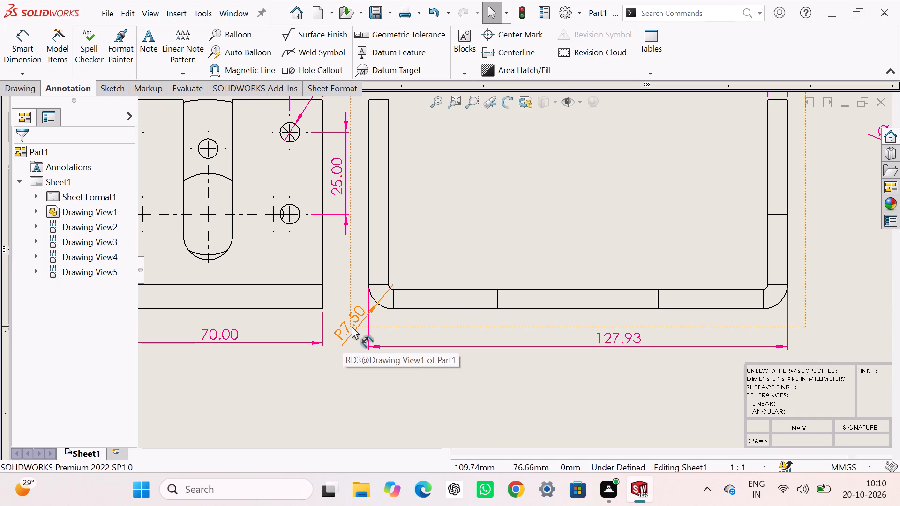
pyautogui.click(345, 335)
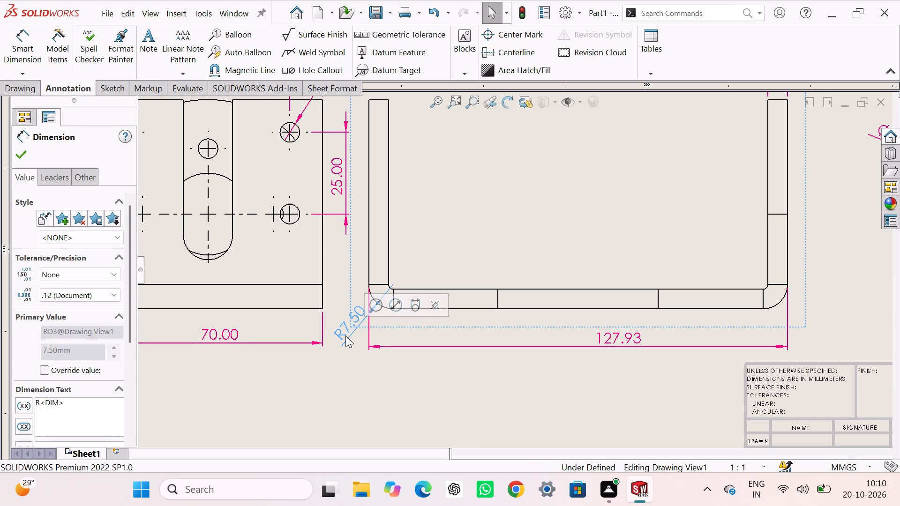
pyautogui.press('Delete')
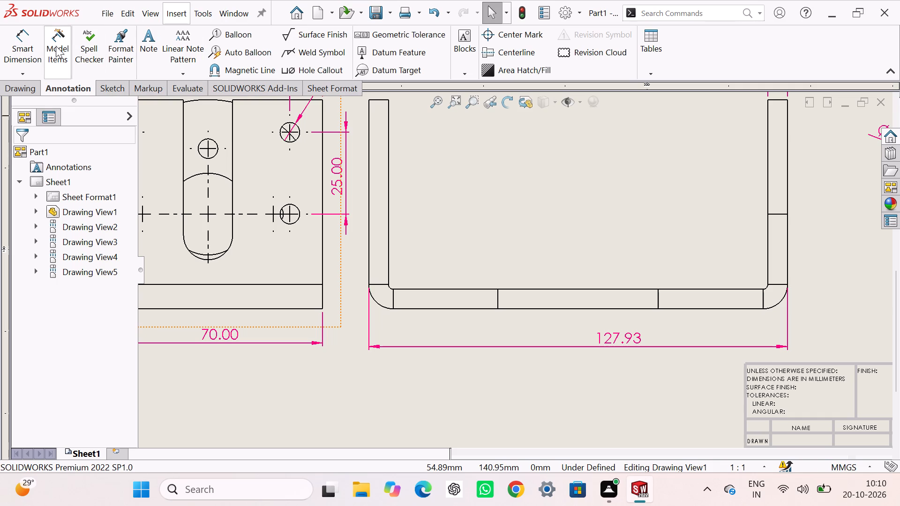
pyautogui.click(32, 39)
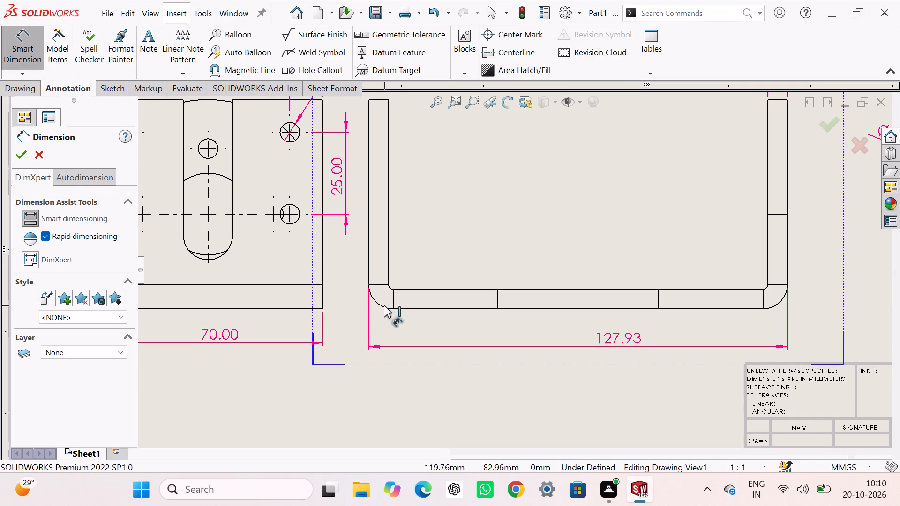
pyautogui.click(382, 305)
pyautogui.click(355, 329)
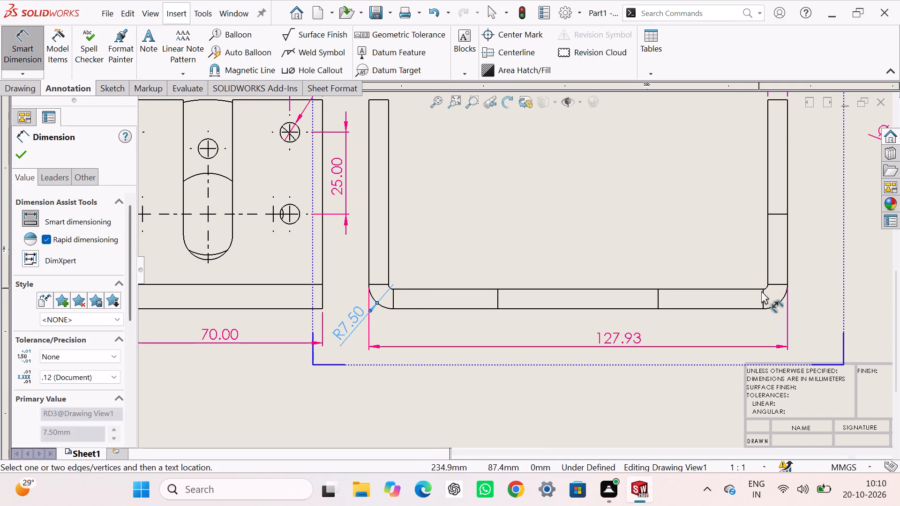
pyautogui.click(505, 195)
# Examine the front, side and top views for dimensions that are still missing.
pyautogui.scroll(4, 505, 195)
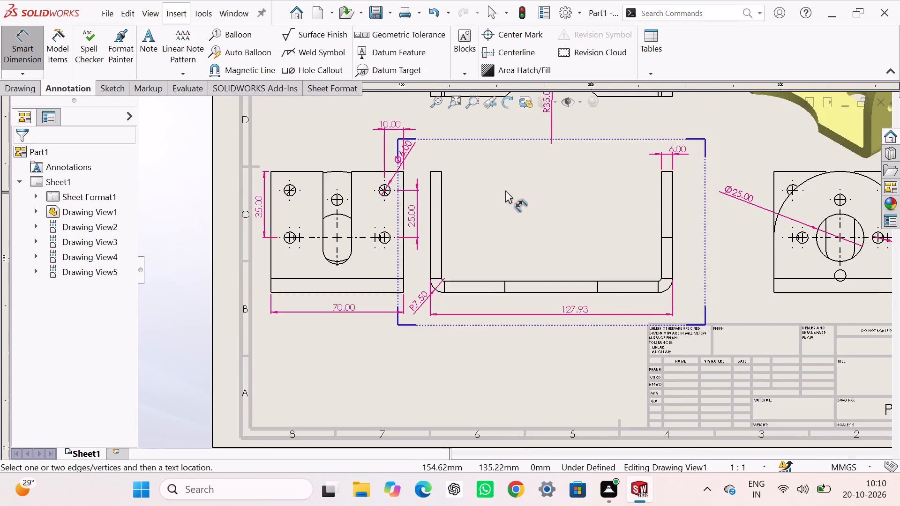
pyautogui.scroll(-1, 506, 187)
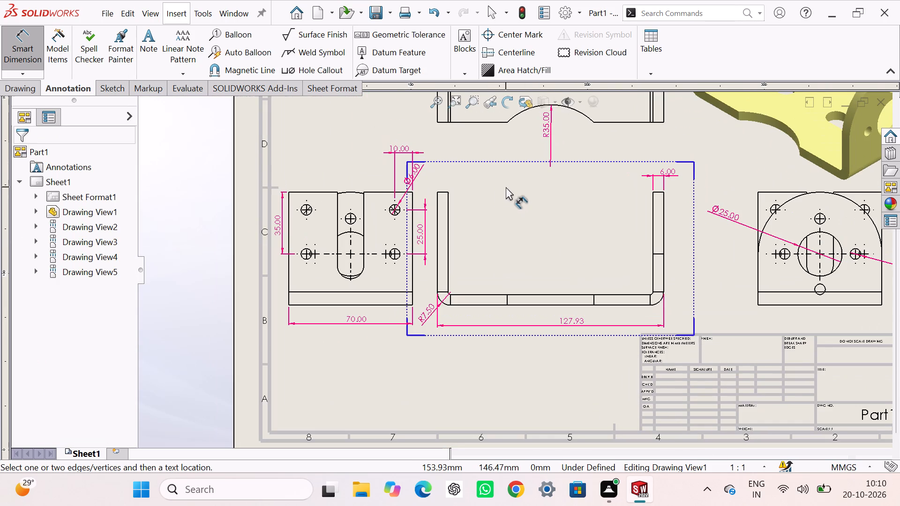
pyautogui.scroll(-1, 506, 184)
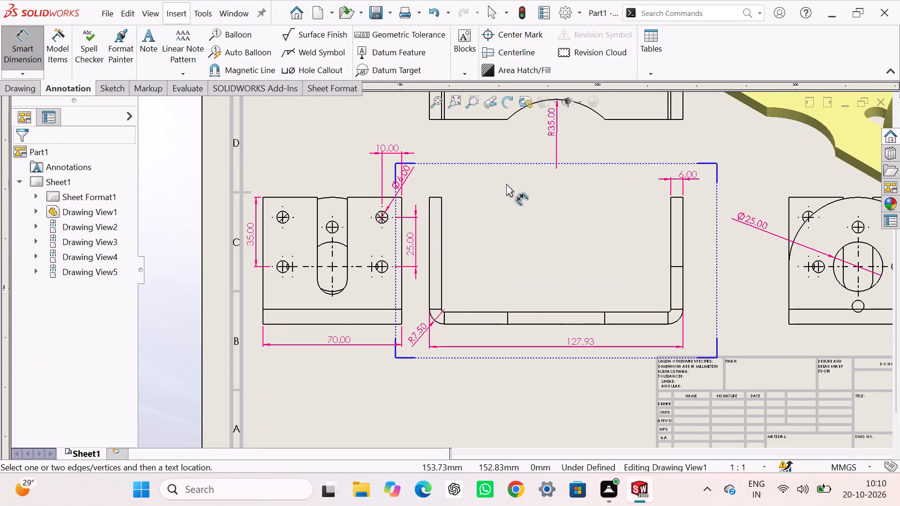
pyautogui.scroll(-1, 506, 184)
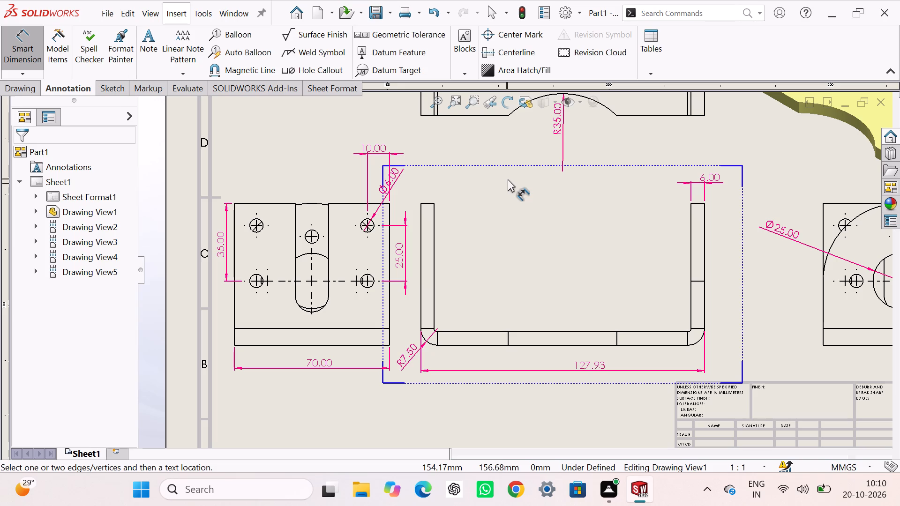
pyautogui.scroll(1, 505, 191)
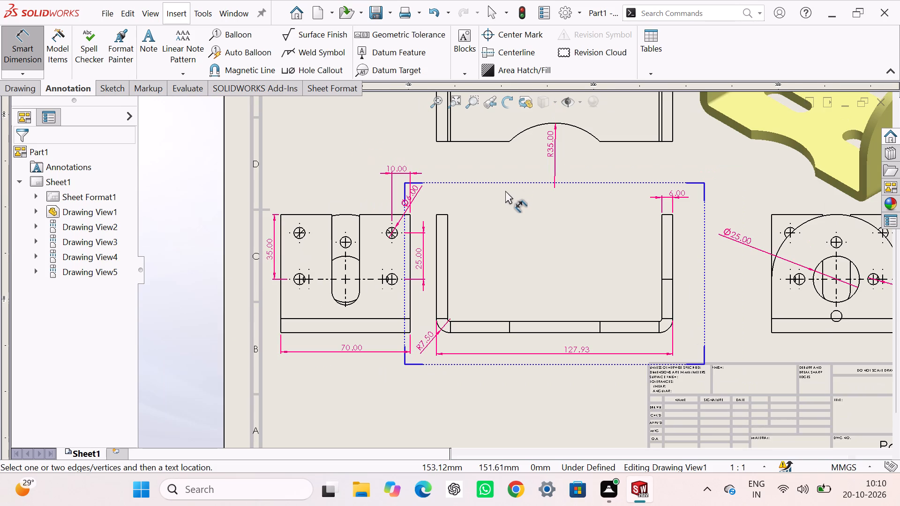
pyautogui.scroll(4, 505, 191)
pyautogui.scroll(-4, 505, 191)
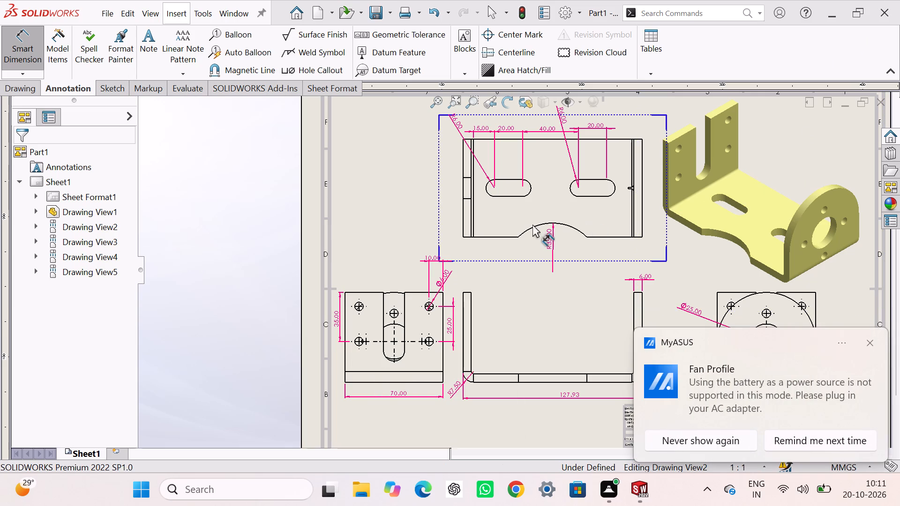
# Dimension the bracket's overall height in the front view, from the base's underside to the right flange's top edge.
pyautogui.scroll(2, 562, 346)
pyautogui.scroll(-7, 563, 345)
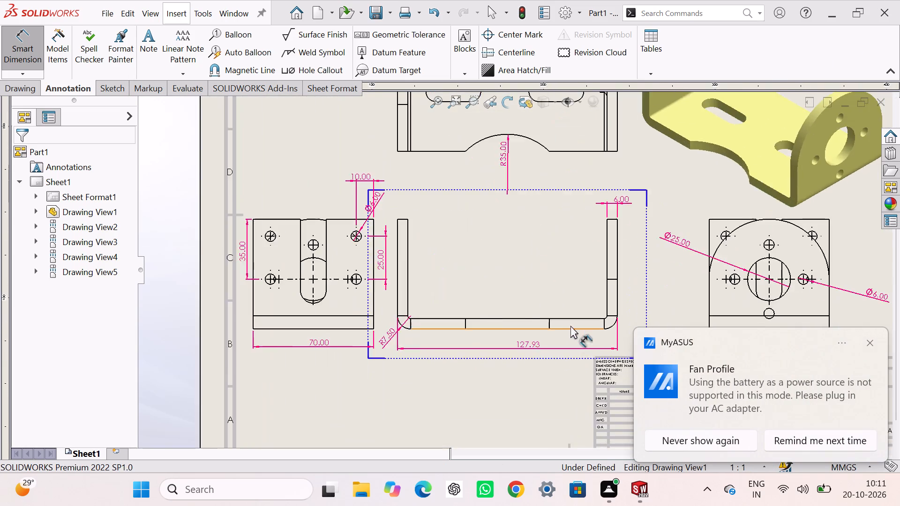
pyautogui.scroll(-1, 570, 326)
pyautogui.click(593, 319)
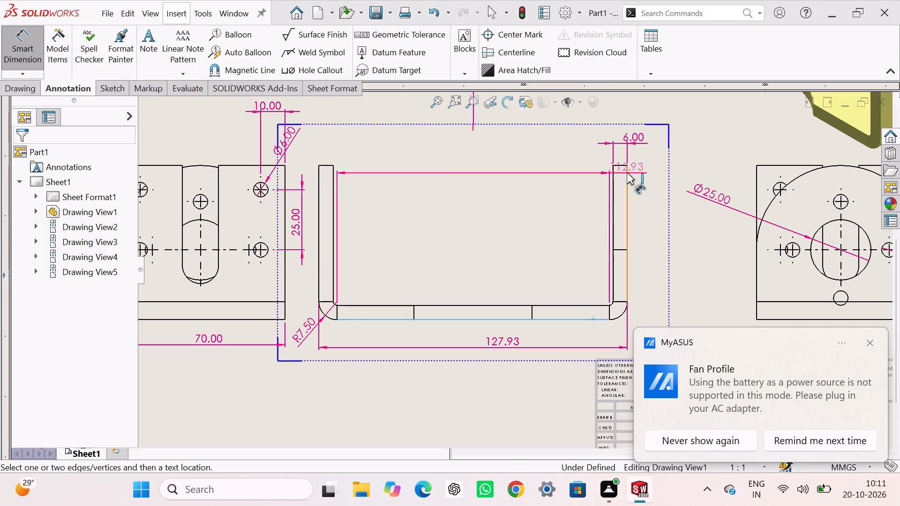
pyautogui.click(619, 165)
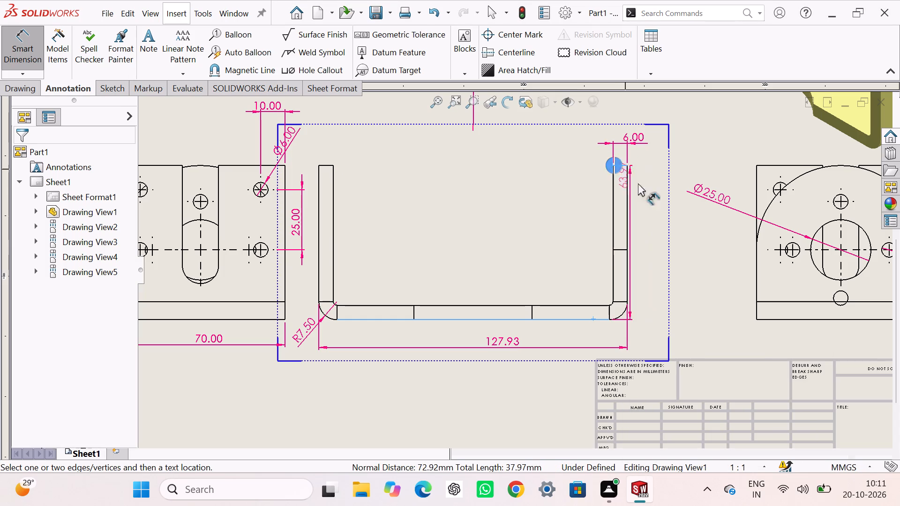
pyautogui.click(657, 246)
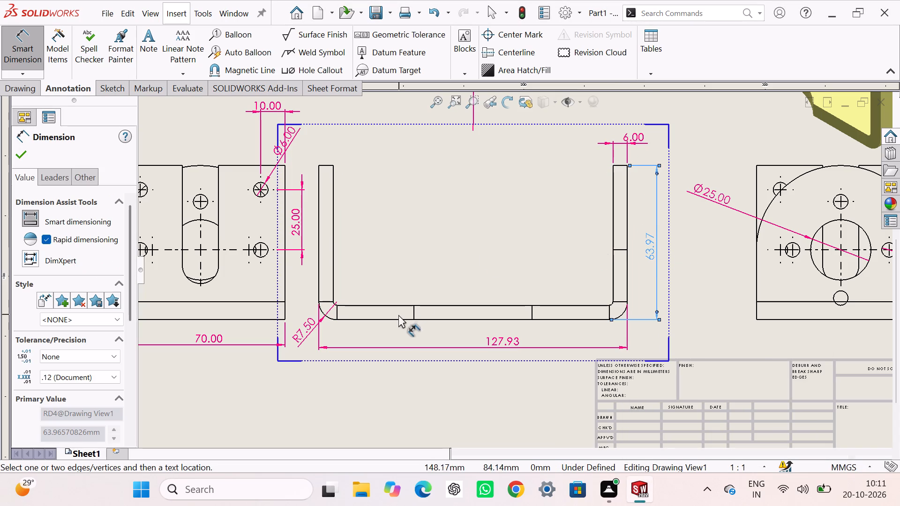
pyautogui.click(465, 253)
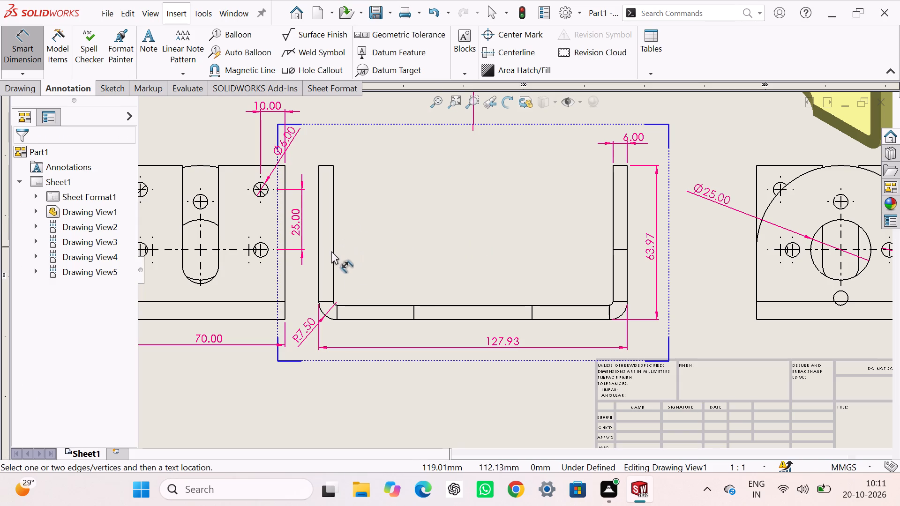
# Dimension the distances from the open slot's two straight sides to the flange's nearest side edges in the slotted-flange view.
pyautogui.scroll(3, 375, 285)
pyautogui.scroll(-1, 385, 262)
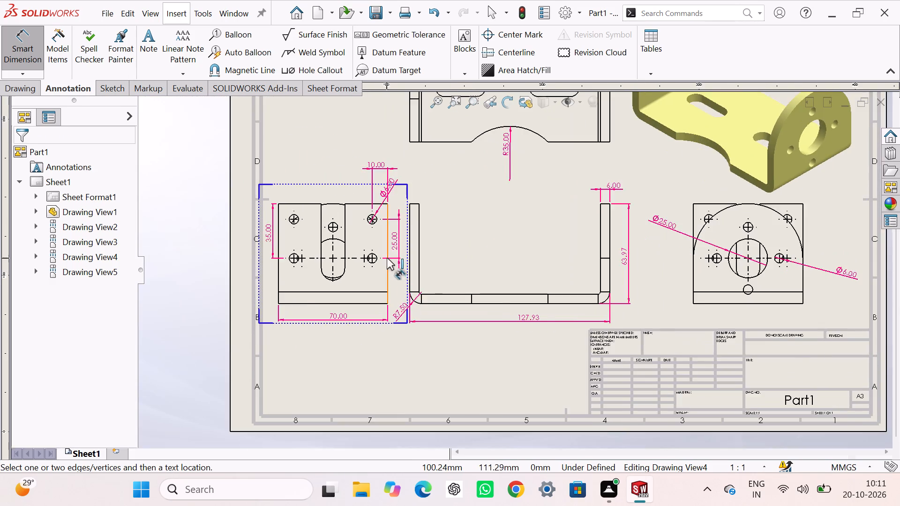
pyautogui.scroll(-3, 387, 258)
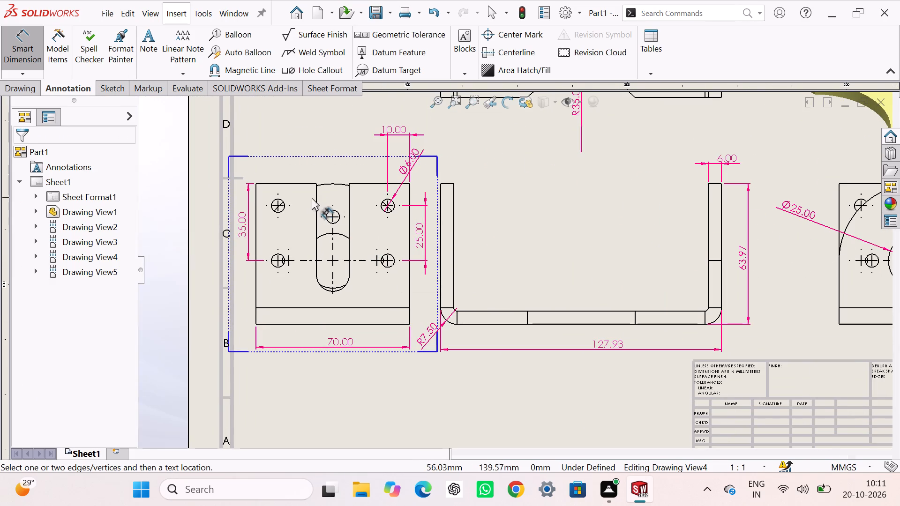
pyautogui.click(317, 191)
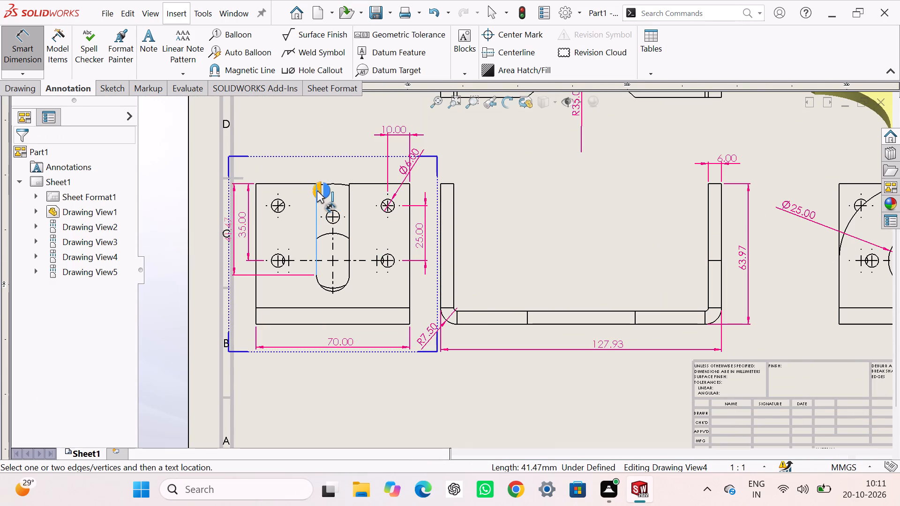
pyautogui.click(255, 193)
pyautogui.click(283, 169)
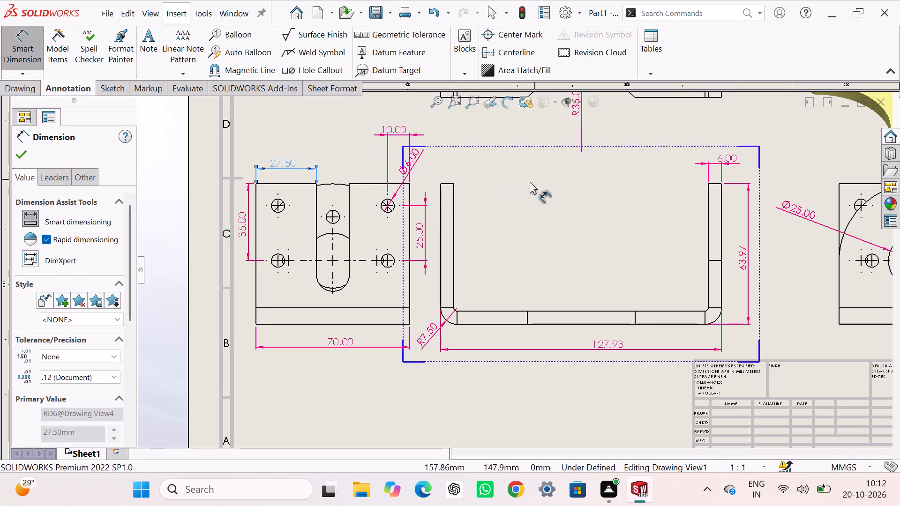
pyautogui.click(349, 194)
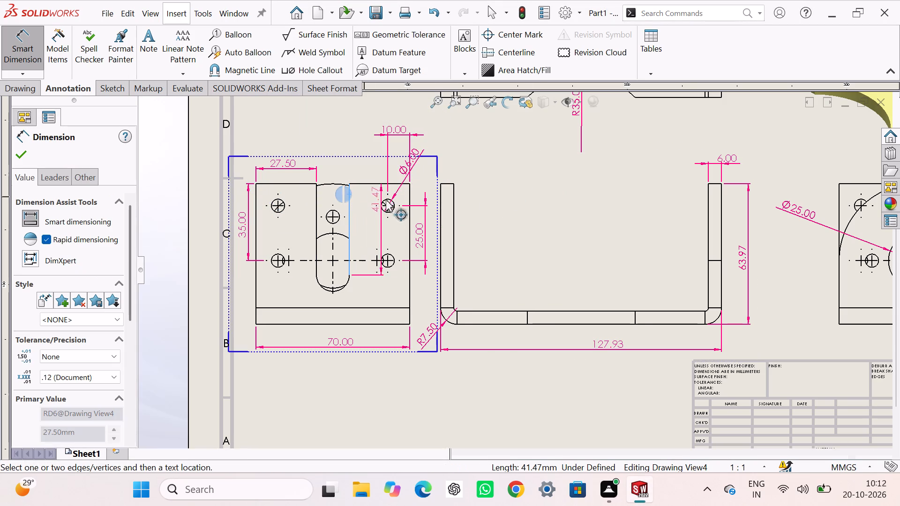
pyautogui.click(409, 193)
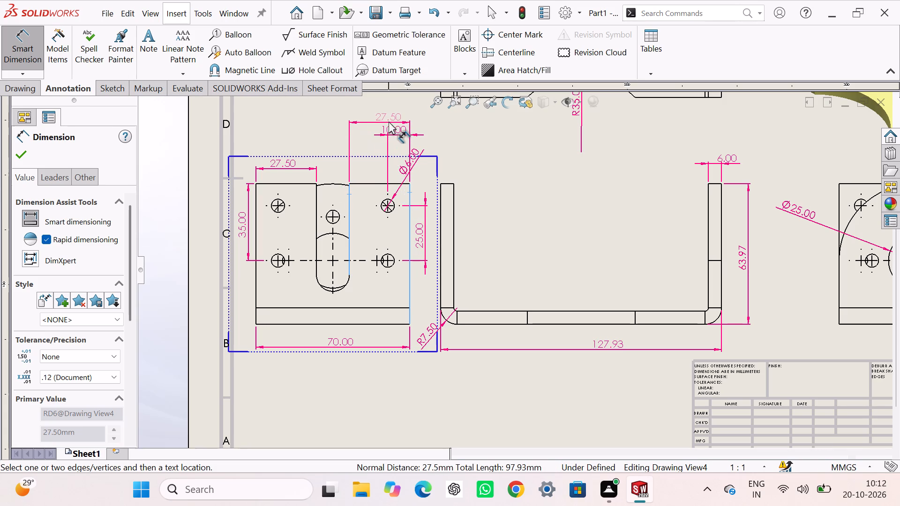
pyautogui.click(389, 121)
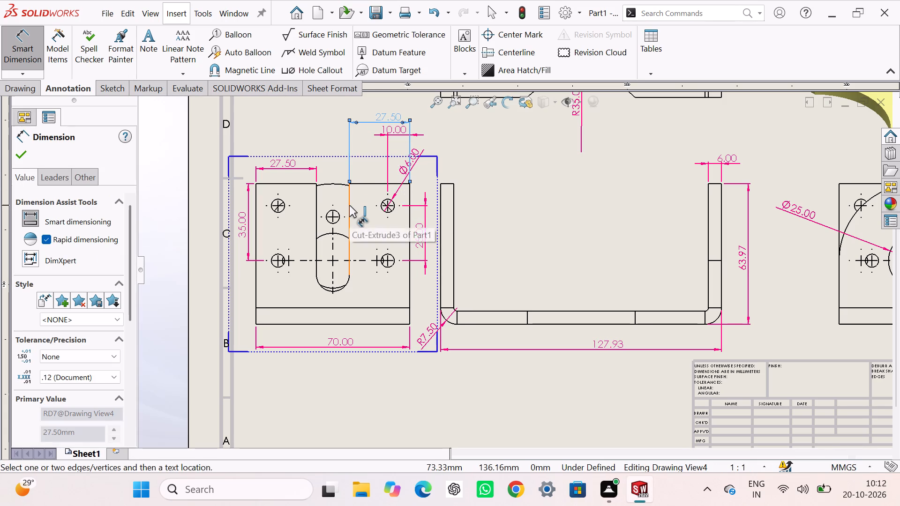
# Dimension the open slot's width above the slotted-flange view.
pyautogui.click(349, 205)
pyautogui.click(315, 201)
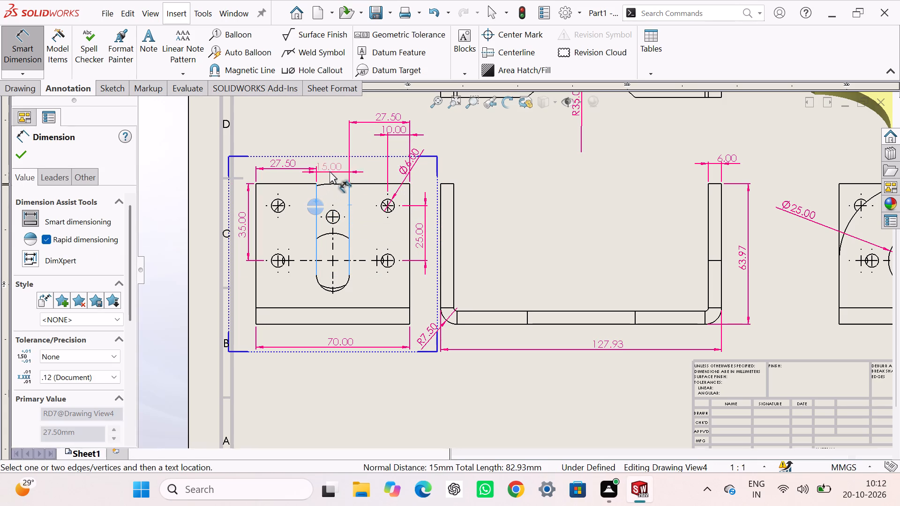
pyautogui.click(333, 150)
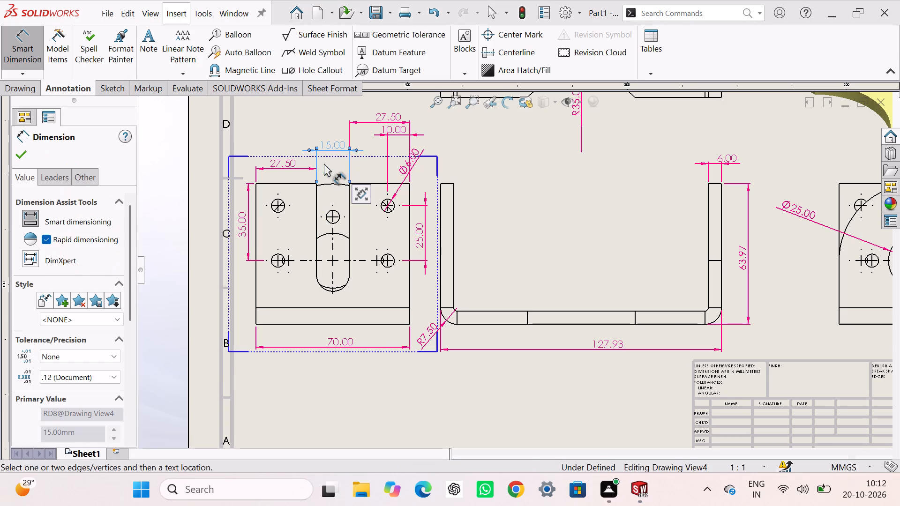
pyautogui.click(302, 133)
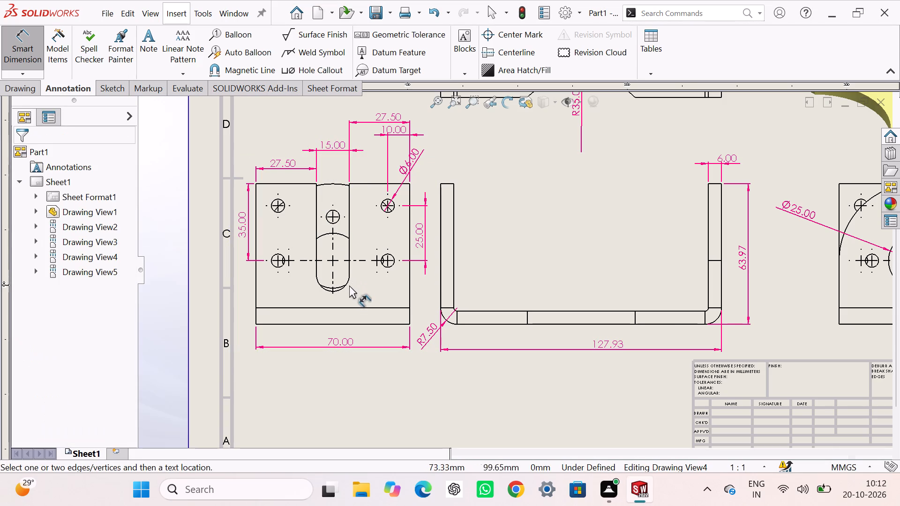
# Dimension the radius of the open slot's rounded bottom, placing the text below the slotted-flange view.
pyautogui.click(338, 290)
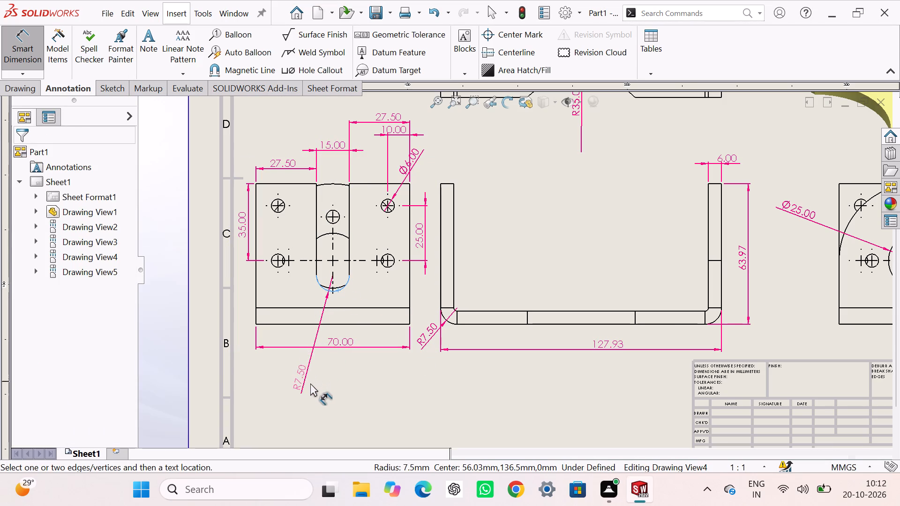
pyautogui.click(310, 383)
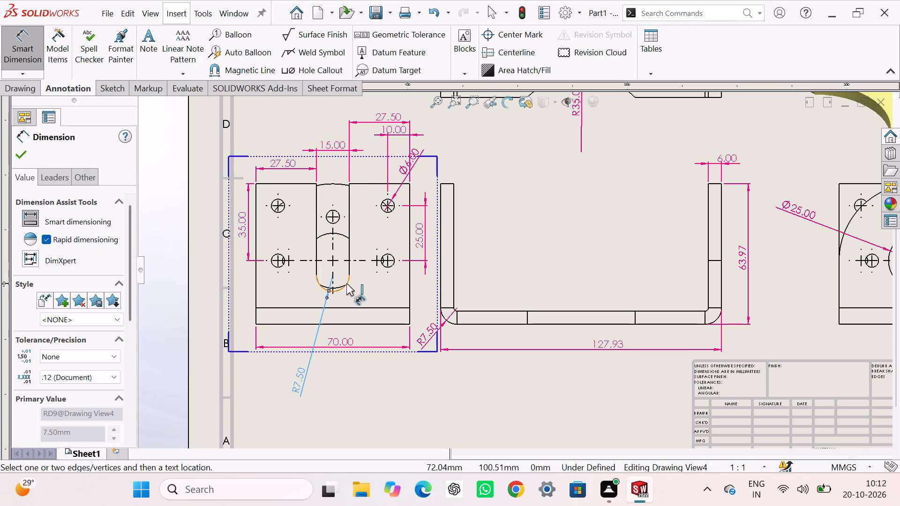
# Dimension the vertical distance from the flange's top edge to the centre of the open slot's bottom arc.
pyautogui.click(338, 290)
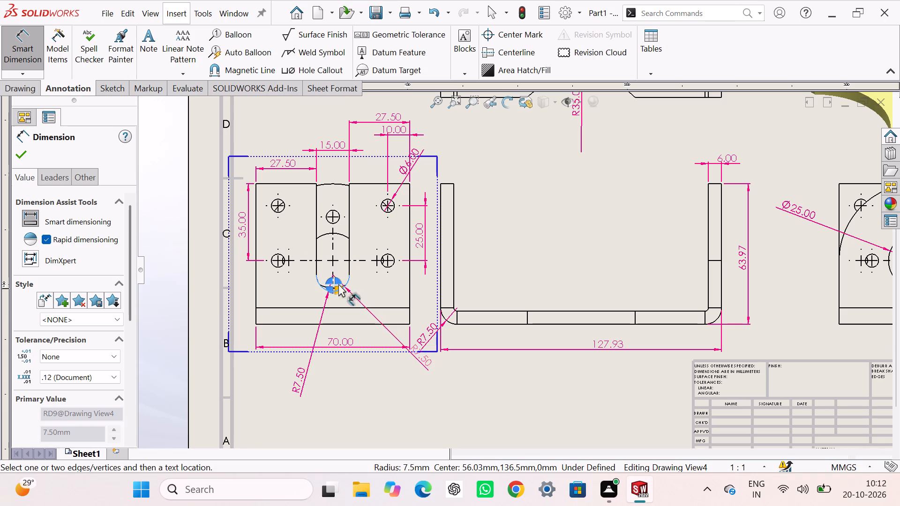
pyautogui.click(365, 185)
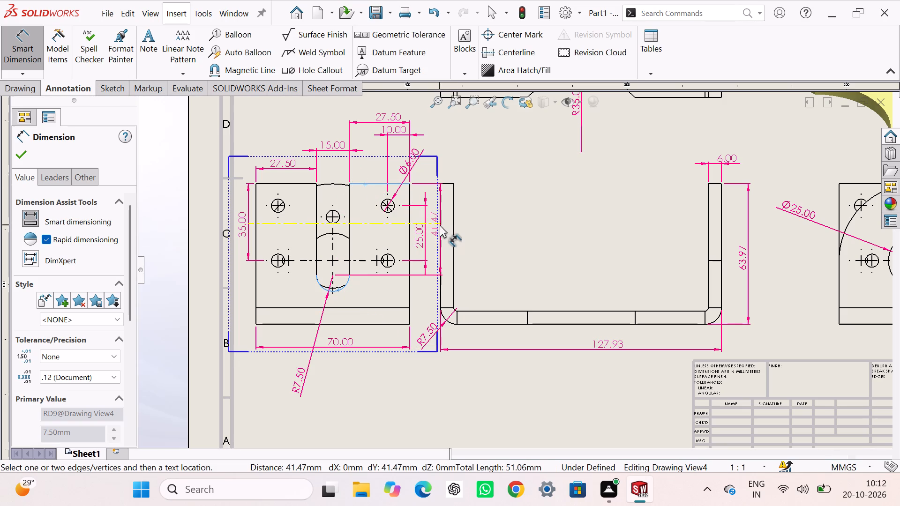
pyautogui.click(437, 223)
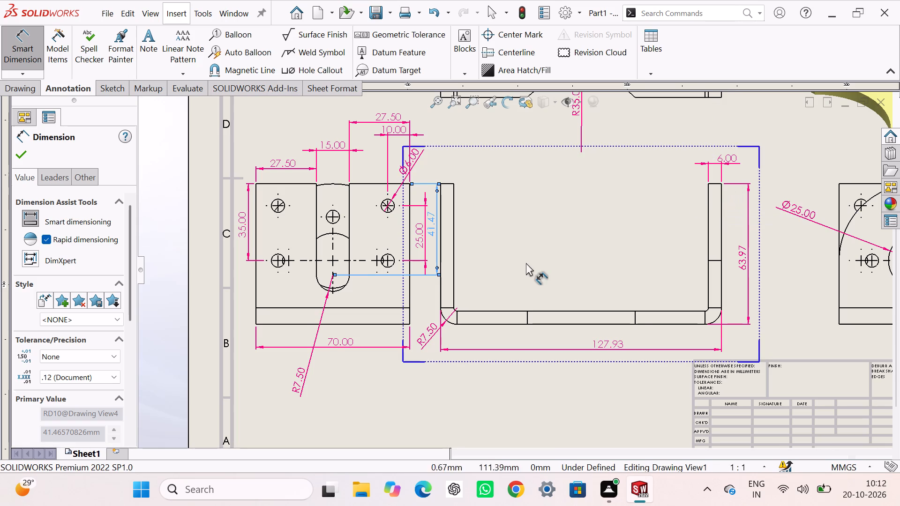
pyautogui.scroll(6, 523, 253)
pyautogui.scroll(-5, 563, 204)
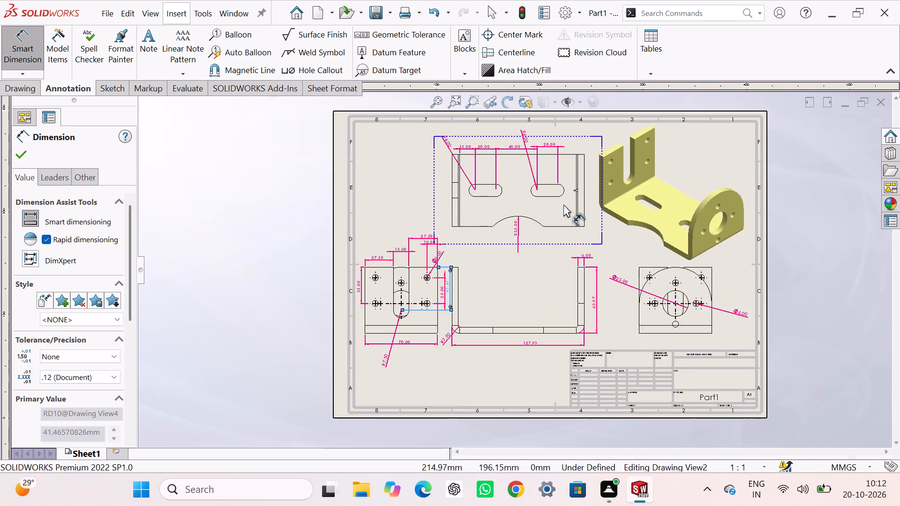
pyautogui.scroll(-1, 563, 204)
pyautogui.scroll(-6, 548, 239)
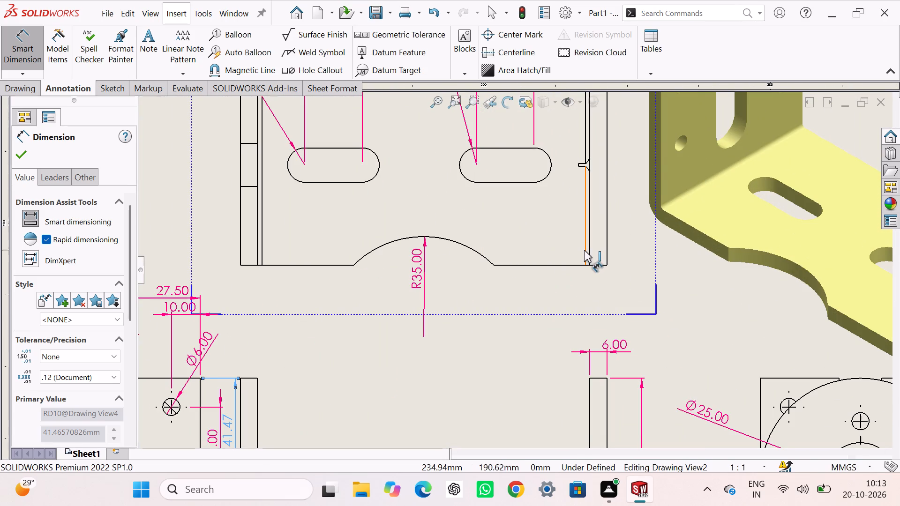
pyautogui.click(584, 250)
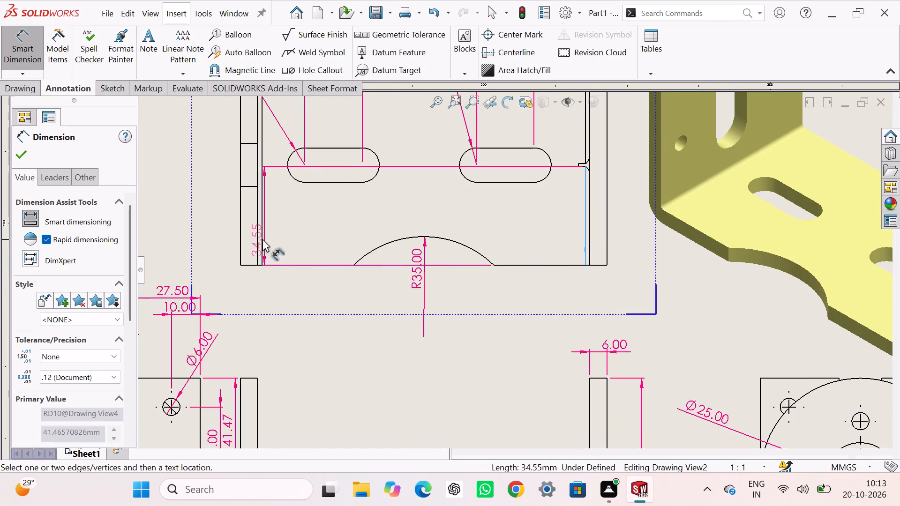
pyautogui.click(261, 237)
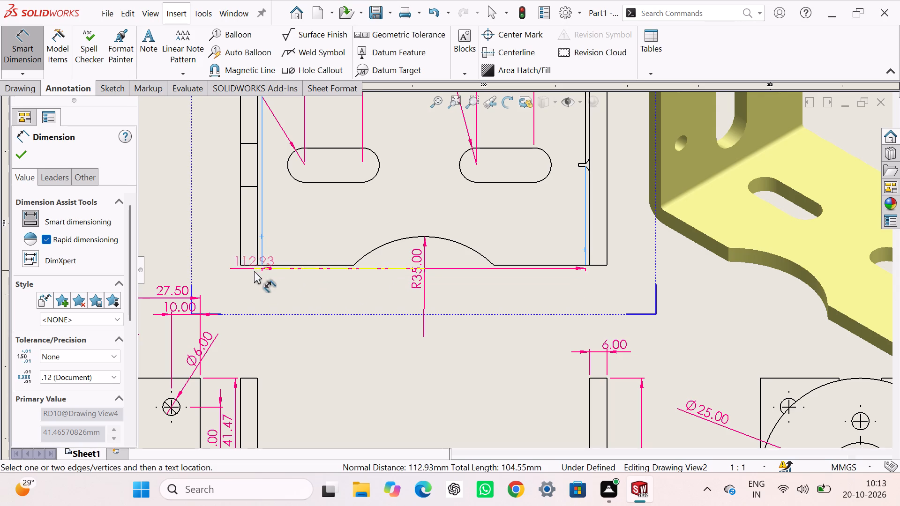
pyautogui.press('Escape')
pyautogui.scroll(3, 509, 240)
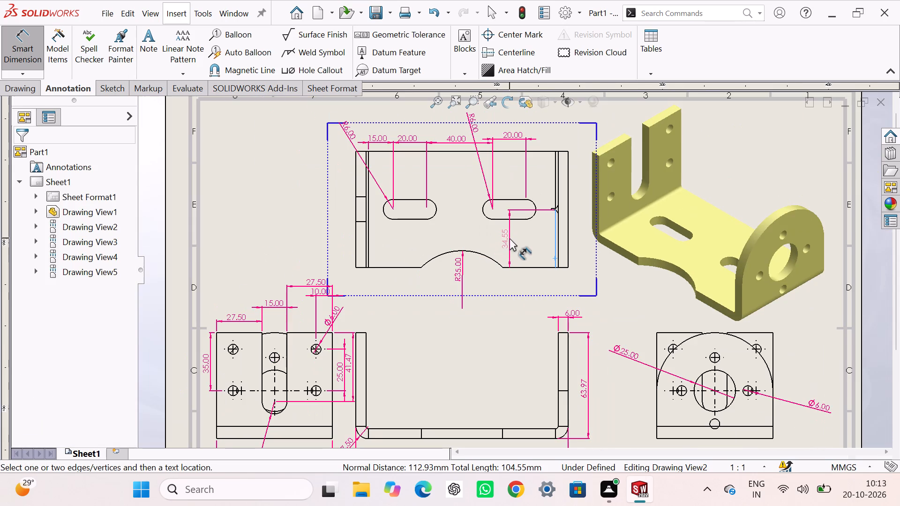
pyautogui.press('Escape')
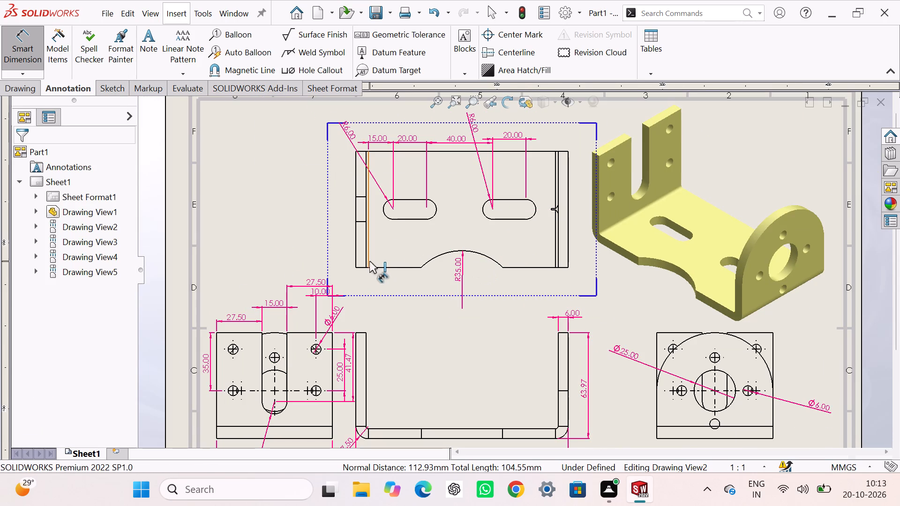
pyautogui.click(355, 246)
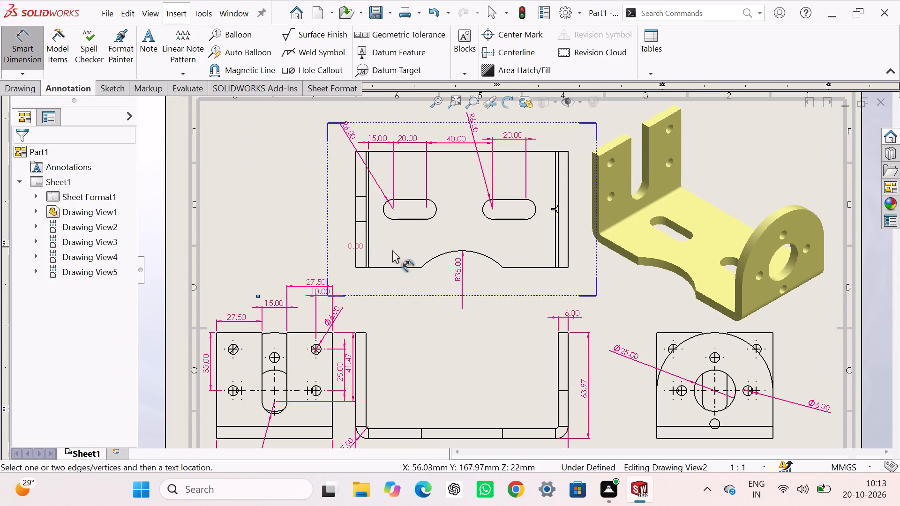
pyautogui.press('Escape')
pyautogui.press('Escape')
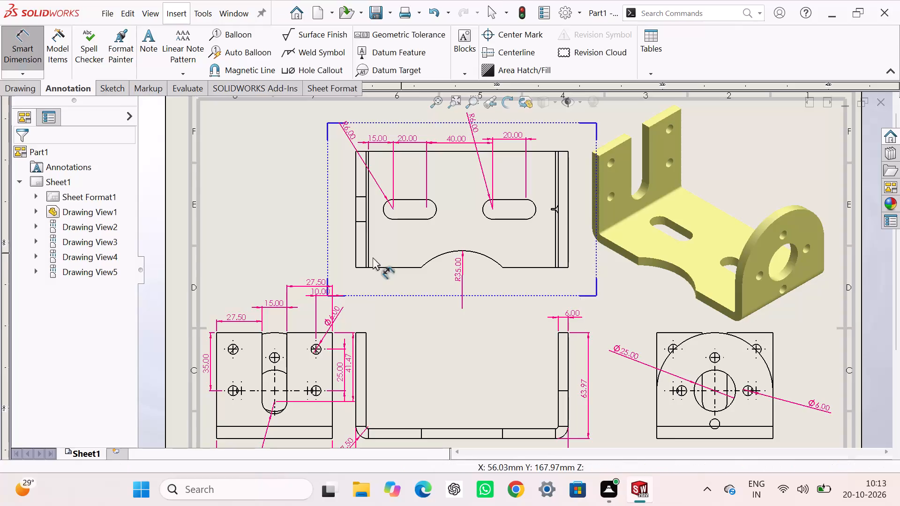
# Dimension the bracket's overall length between the outer flange edges in the top view, placing the text below the view.
pyautogui.moveTo(322, 251); pyautogui.dragTo(333, 191, button='right')
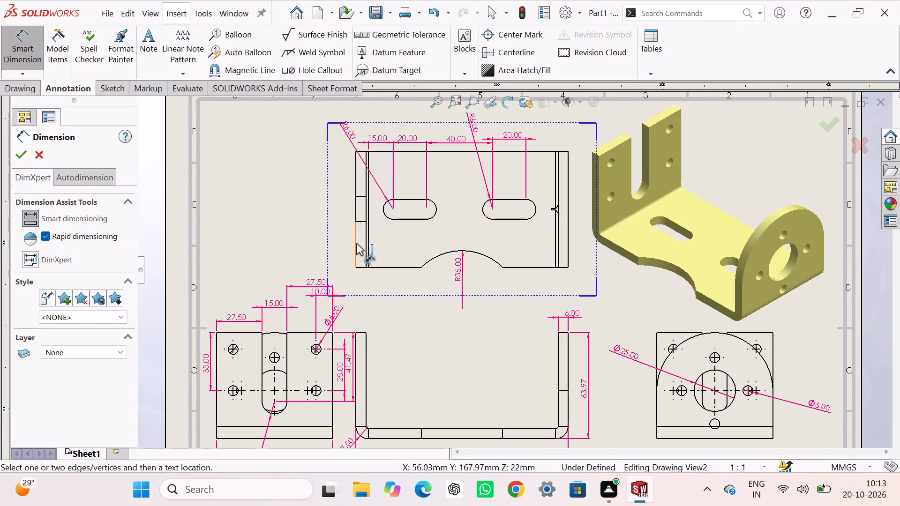
pyautogui.click(356, 243)
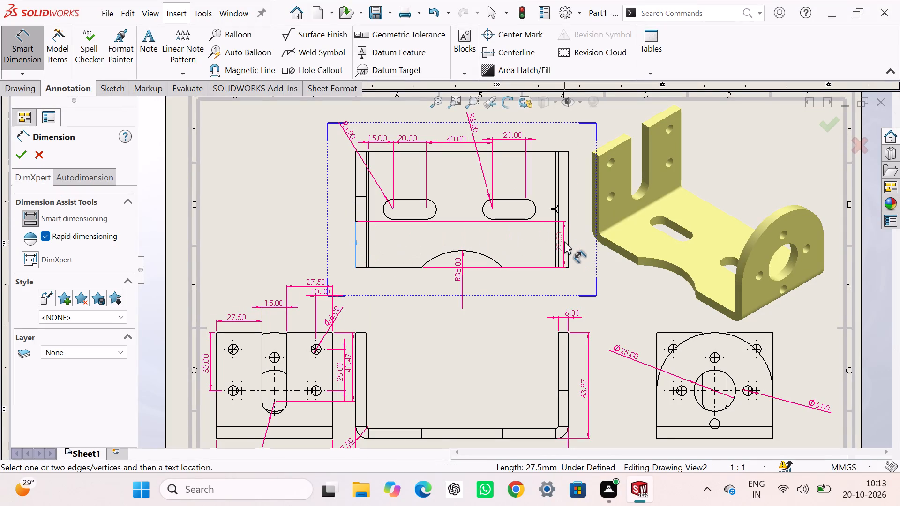
pyautogui.click(568, 235)
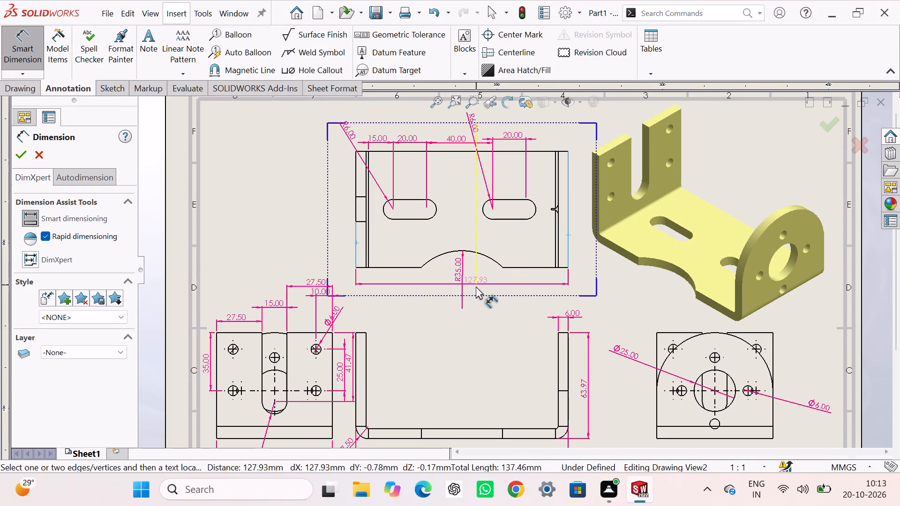
pyautogui.click(476, 289)
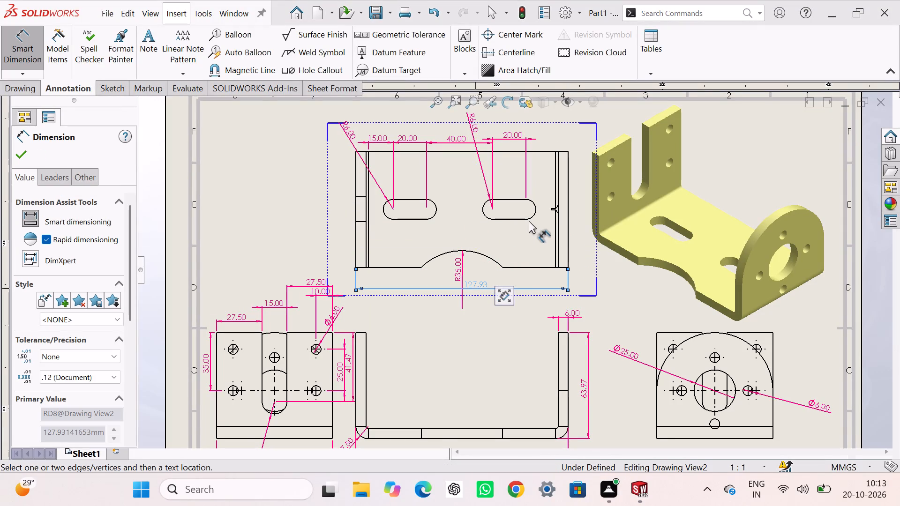
# Dimension the rounded flange's outer edge as a diameter in the top view, placing the text beside that edge.
pyautogui.click(569, 223)
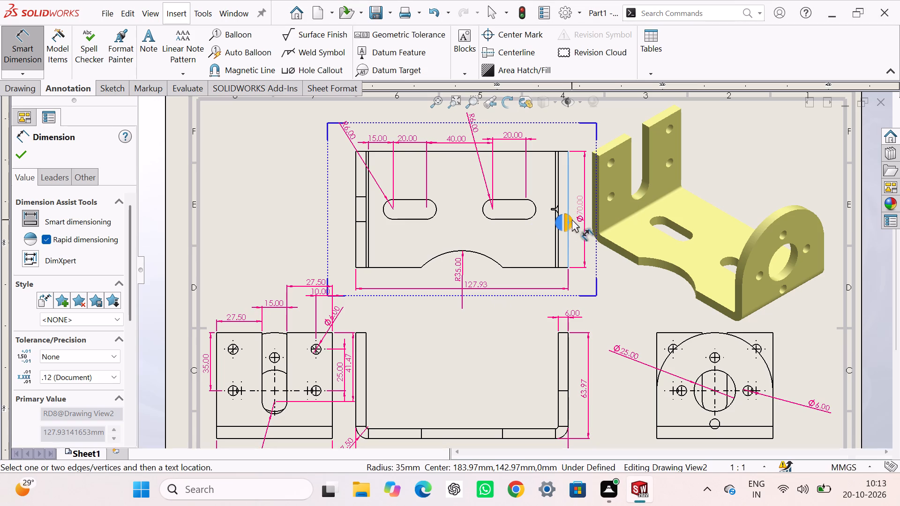
pyautogui.click(582, 218)
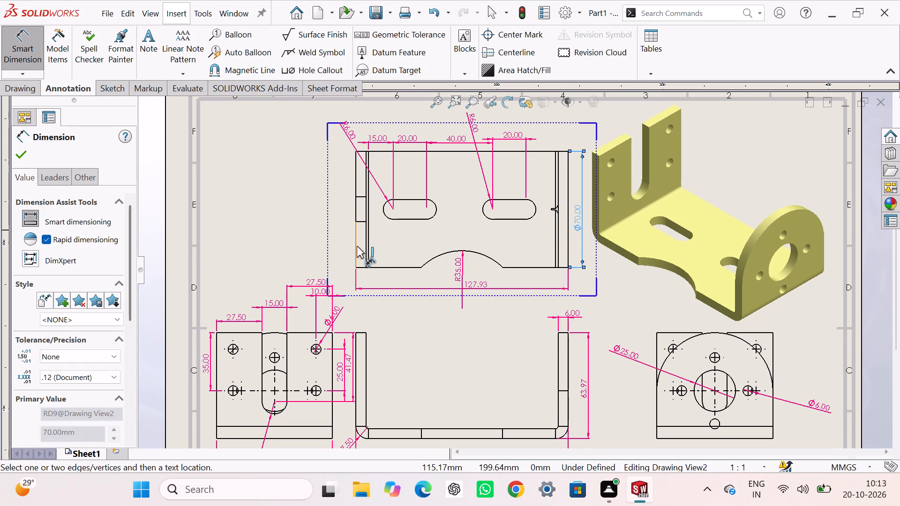
# Dimension the bracket's overall width between the two long edges in the top view, placing the text beside the slotted flange.
pyautogui.click(362, 266)
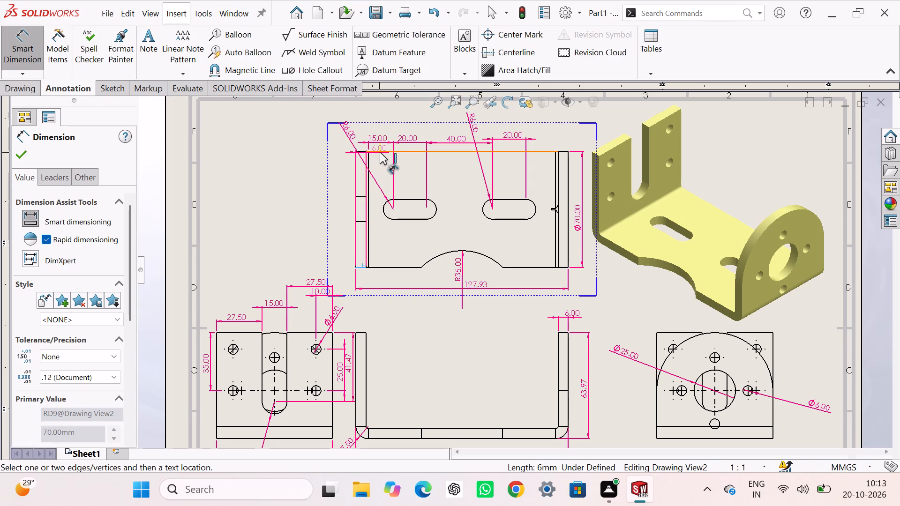
pyautogui.click(380, 152)
pyautogui.click(340, 197)
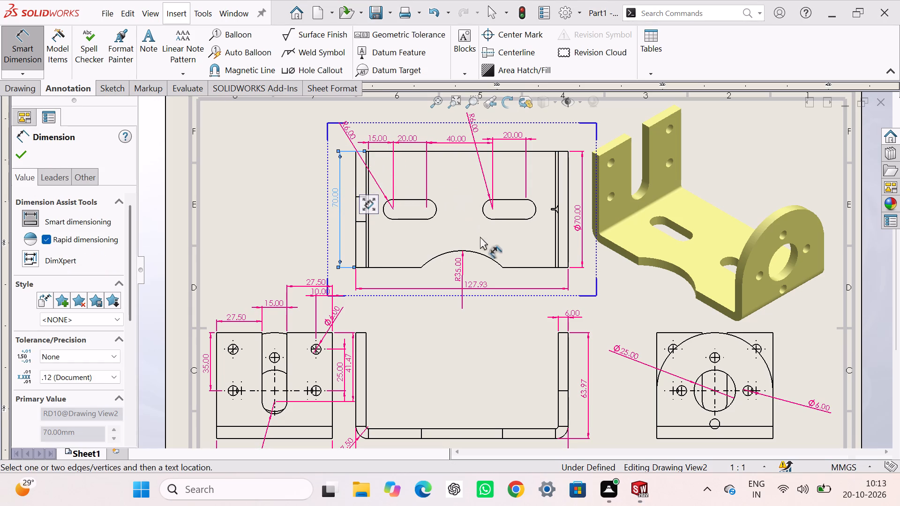
# Dimension the radius of the rounded flange's large outer arc, placing the text above the rounded-flange view.
pyautogui.click(723, 335)
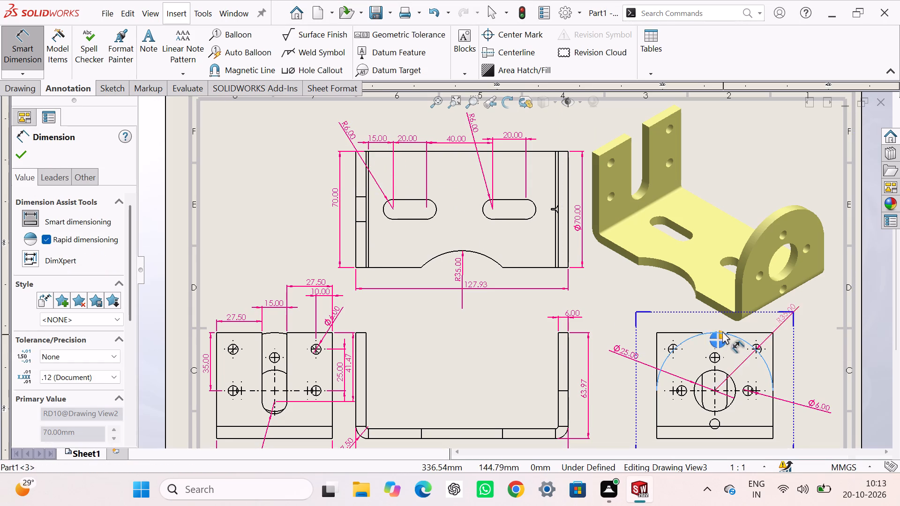
pyautogui.click(646, 310)
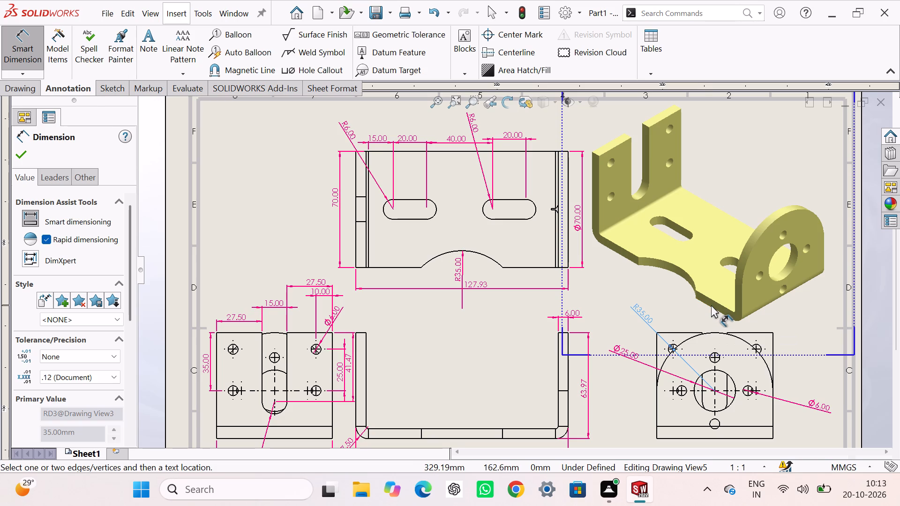
pyautogui.press('Escape')
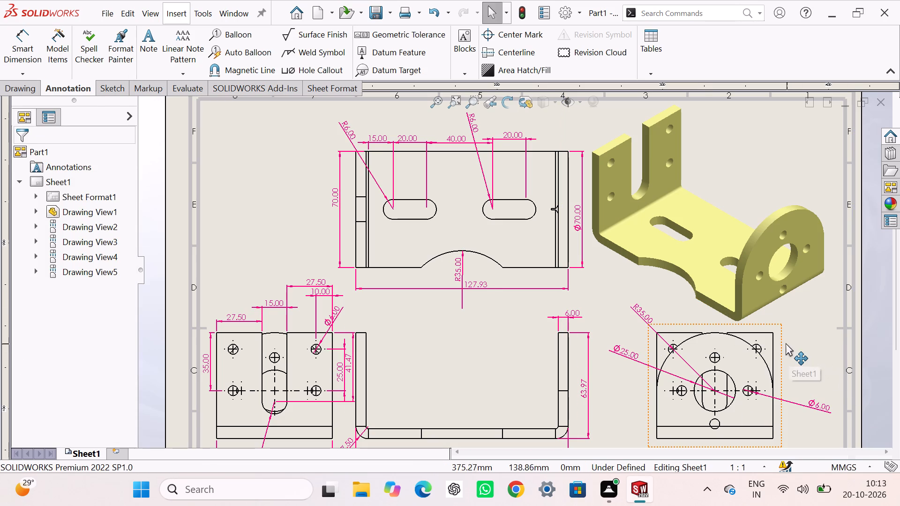
# Set the rounded-flange view's display style to Hidden Lines Visible instead of using the parent style.
pyautogui.click(785, 340)
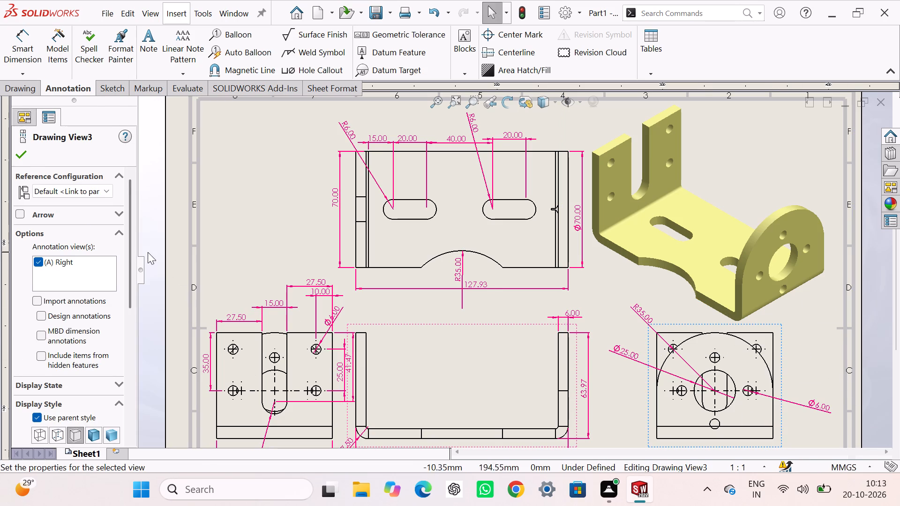
pyautogui.moveTo(128, 253); pyautogui.dragTo(126, 327)
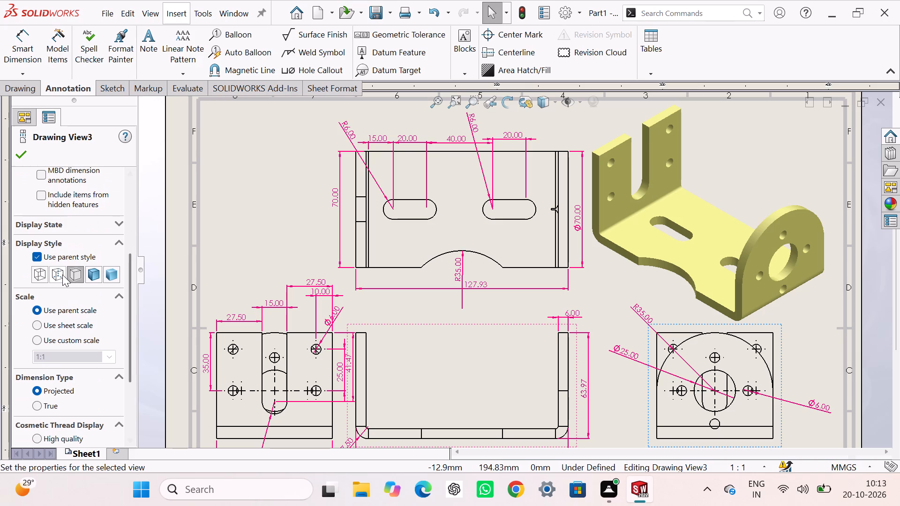
pyautogui.click(62, 275)
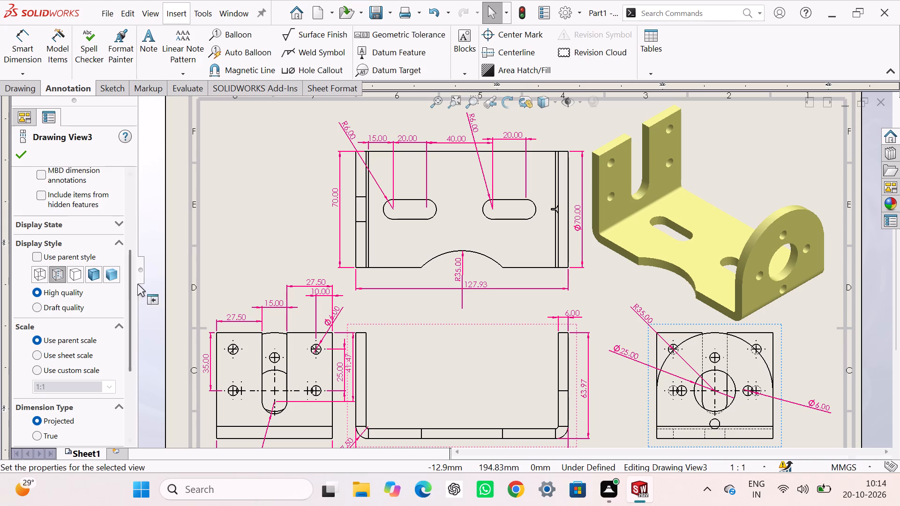
pyautogui.moveTo(133, 266); pyautogui.dragTo(135, 292)
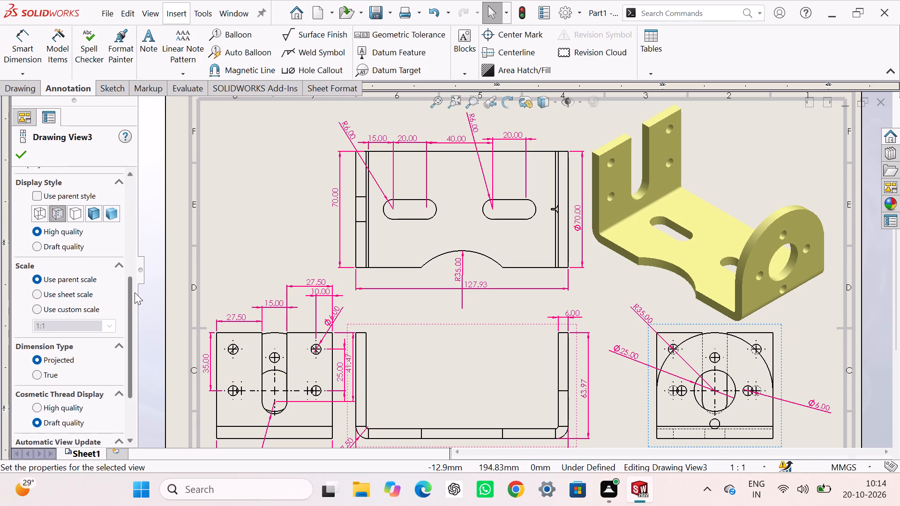
pyautogui.moveTo(135, 292); pyautogui.dragTo(143, 328)
pyautogui.click(23, 151)
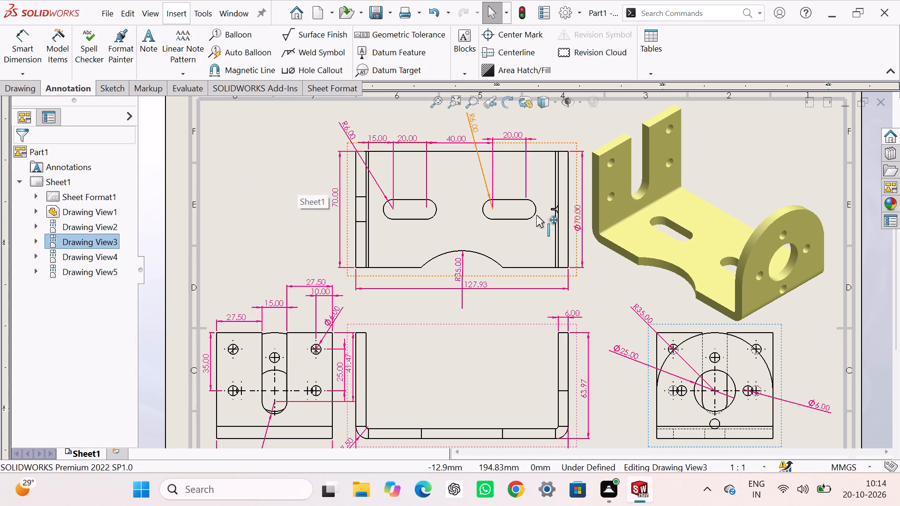
# Examine the drawing sheet's views, dimensions and title block, checking the rounded-flange view's holes and hidden lines closely.
pyautogui.scroll(2, 549, 222)
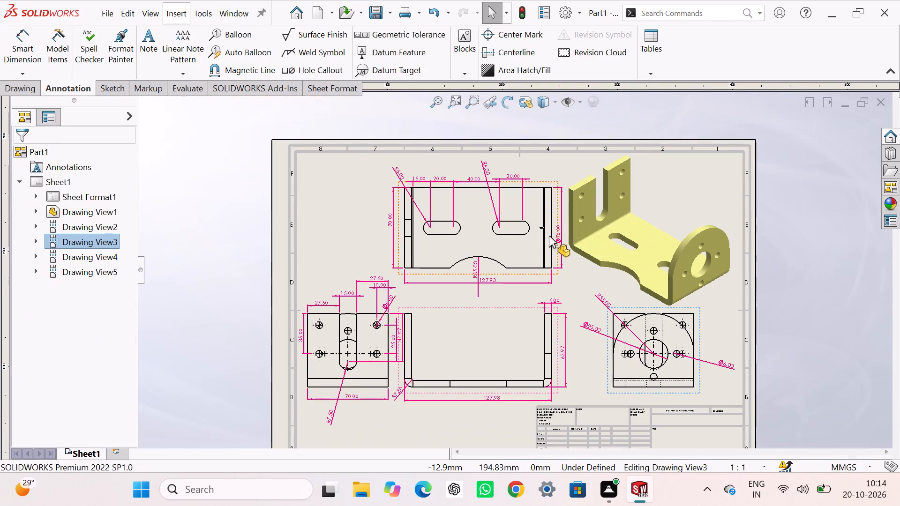
pyautogui.scroll(4, 549, 251)
pyautogui.scroll(-4, 548, 264)
pyautogui.scroll(-5, 495, 327)
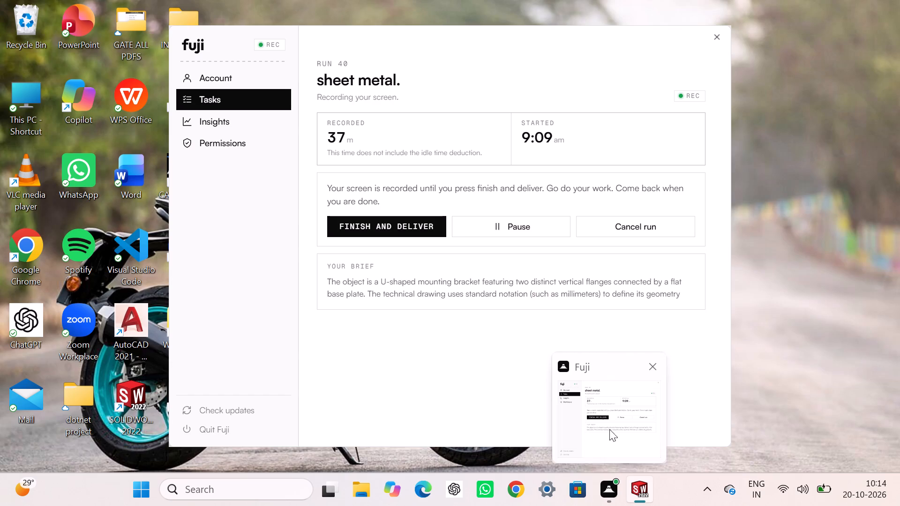
pyautogui.scroll(3, 502, 290)
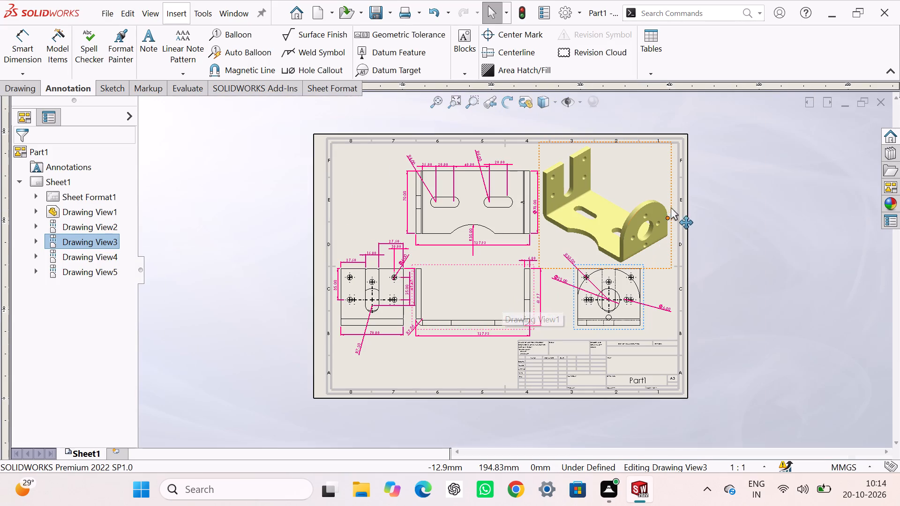
pyautogui.scroll(-6, 625, 191)
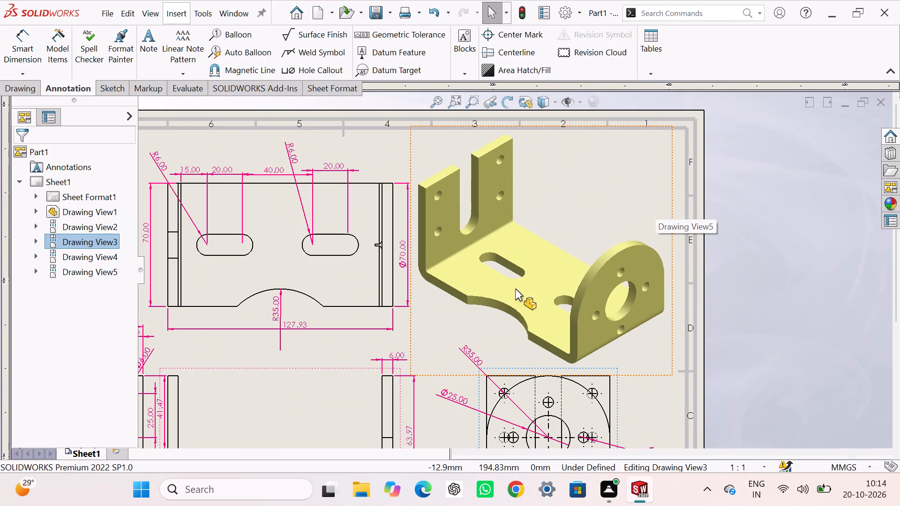
pyautogui.scroll(1, 503, 290)
pyautogui.scroll(3, 507, 334)
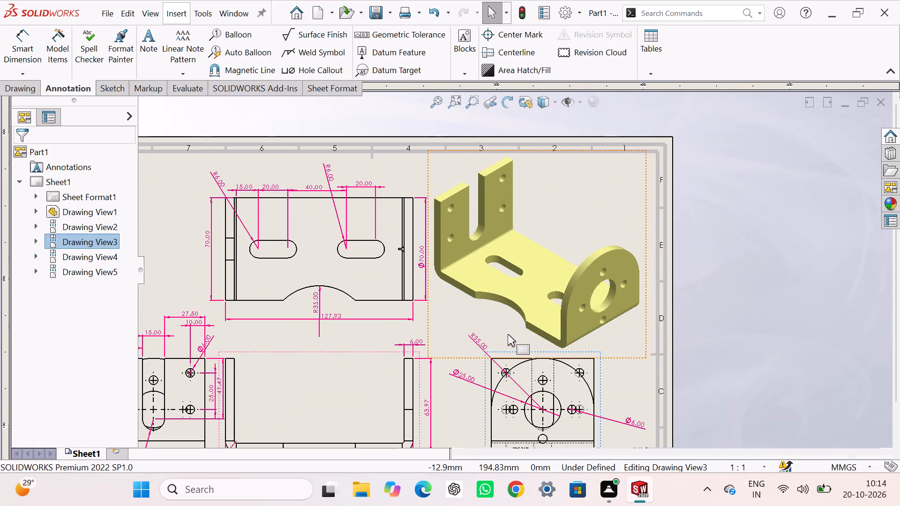
pyautogui.scroll(-10, 543, 359)
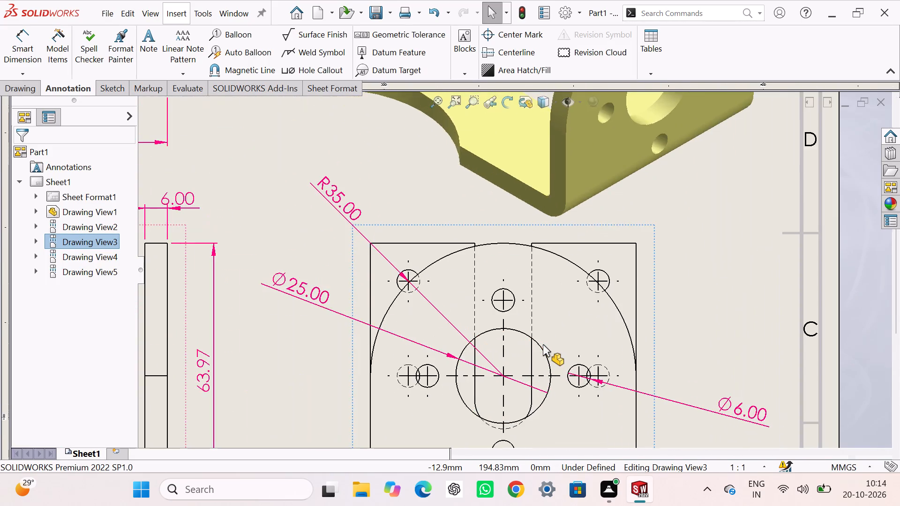
pyautogui.scroll(-4, 543, 344)
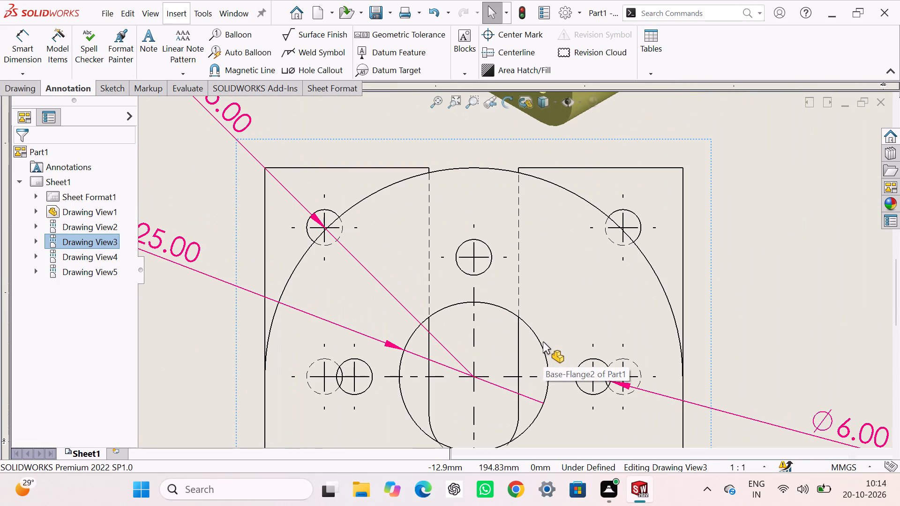
pyautogui.scroll(2, 543, 337)
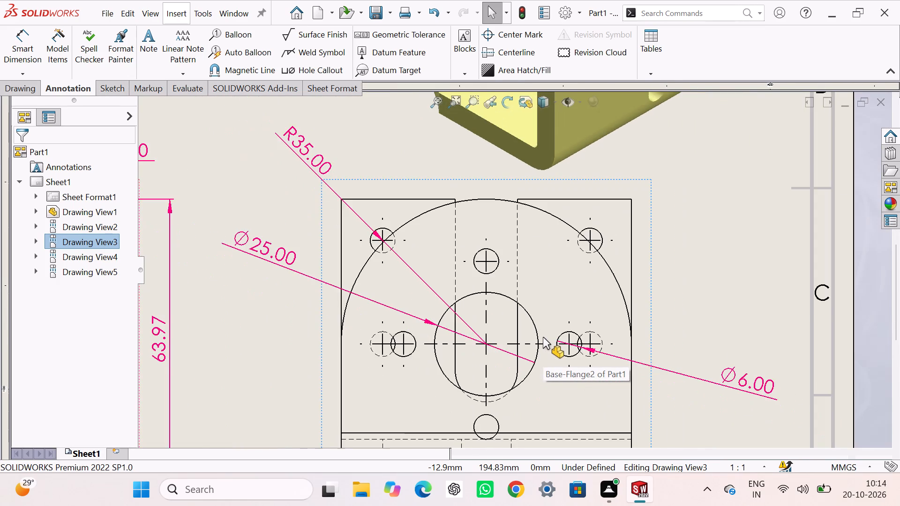
pyautogui.scroll(2, 543, 337)
pyautogui.scroll(4, 483, 372)
pyautogui.scroll(-1, 483, 361)
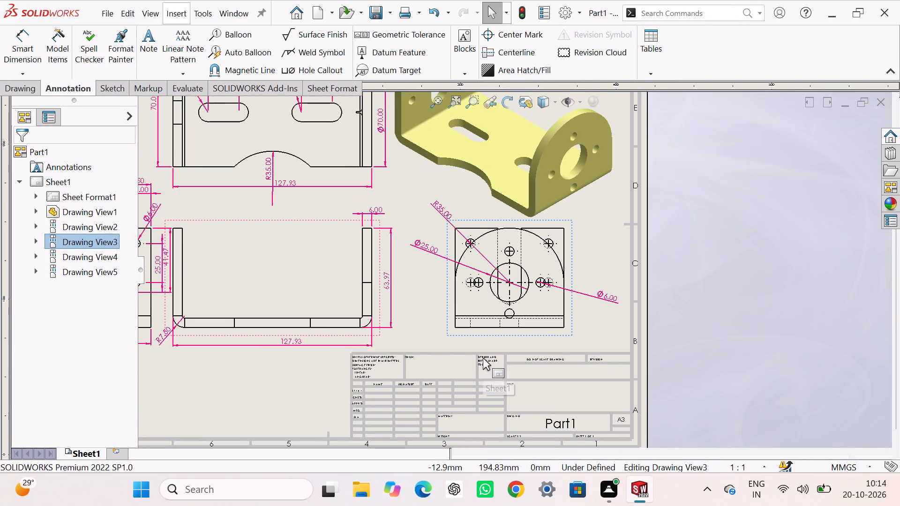
pyautogui.scroll(2, 483, 352)
pyautogui.scroll(-6, 359, 330)
pyautogui.scroll(2, 351, 326)
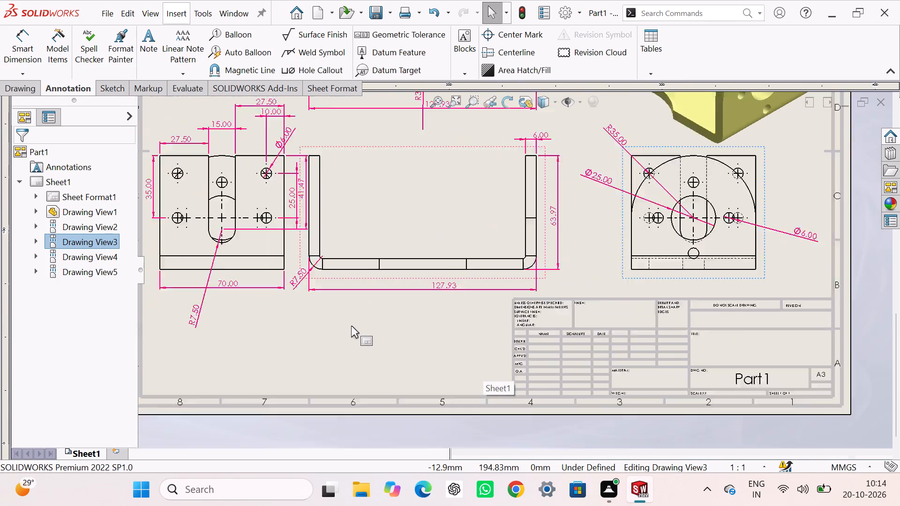
pyautogui.scroll(2, 351, 326)
# Switch to the part model and set the bend radius of the slotted-flange bend, Sketched Bend2, to 0.50 mm.
pyautogui.click(242, 7)
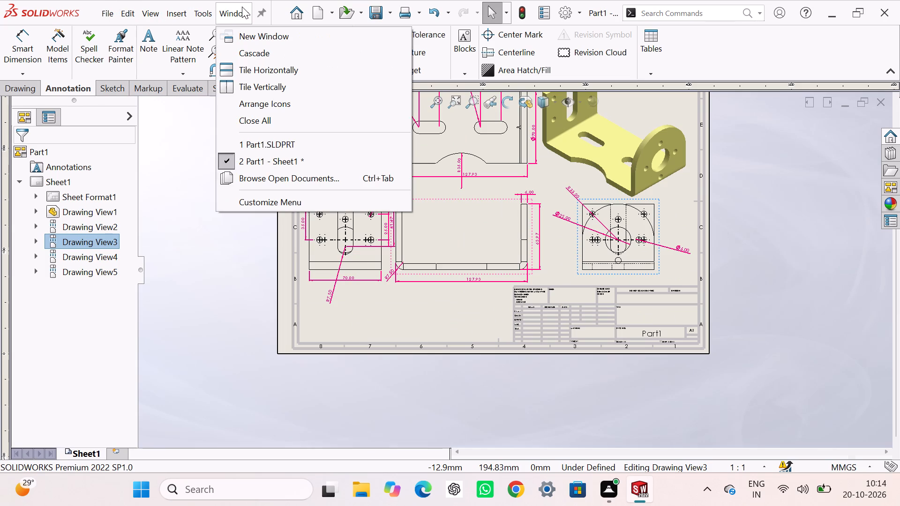
pyautogui.click(286, 140)
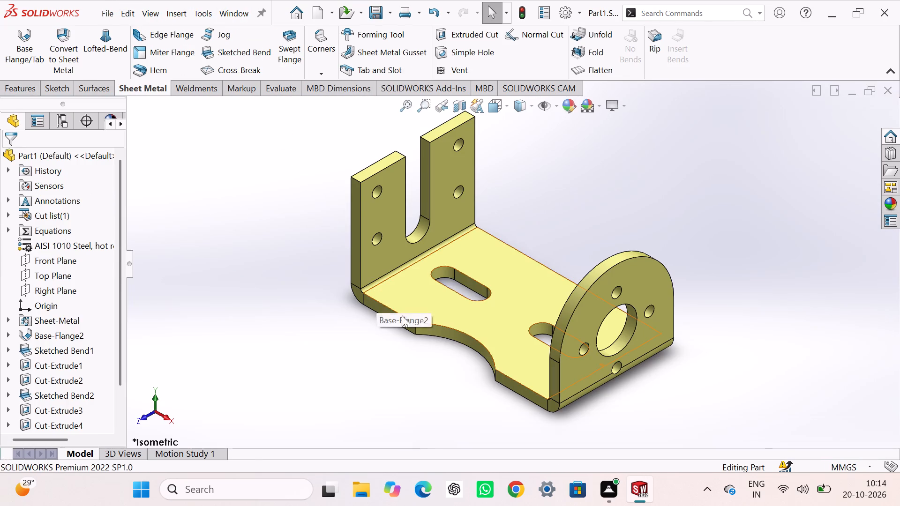
pyautogui.moveTo(402, 329); pyautogui.dragTo(475, 362, button='middle')
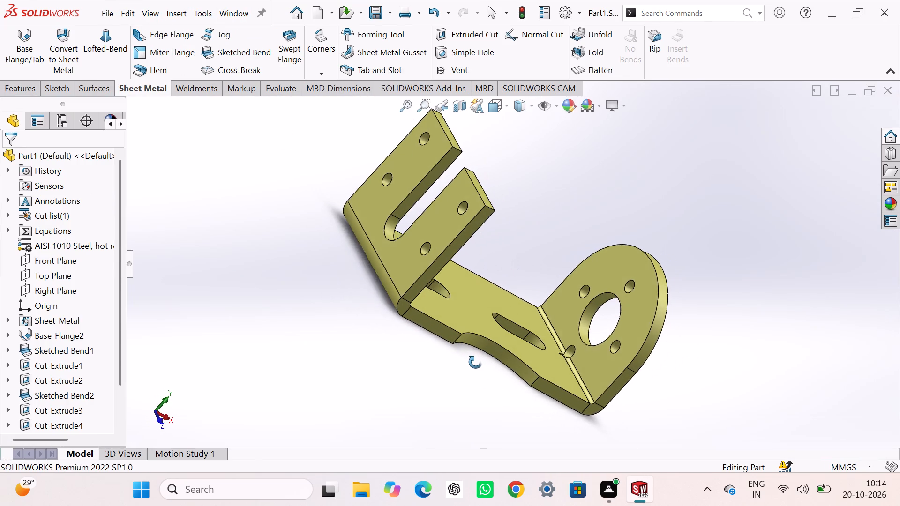
pyautogui.moveTo(475, 362); pyautogui.dragTo(456, 337, button='middle')
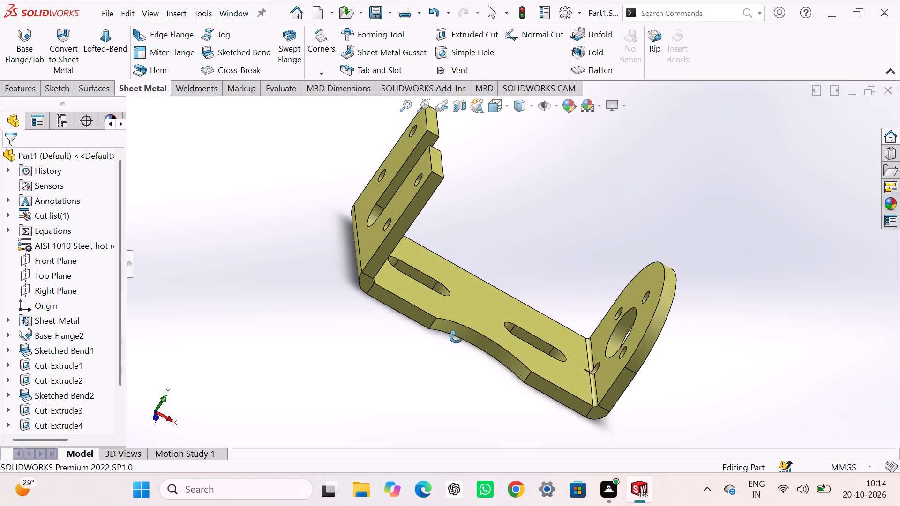
pyautogui.moveTo(456, 337); pyautogui.dragTo(456, 344, button='middle')
pyautogui.scroll(-3, 626, 402)
pyautogui.scroll(-1, 596, 370)
pyautogui.moveTo(594, 369); pyautogui.dragTo(587, 356, button='middle')
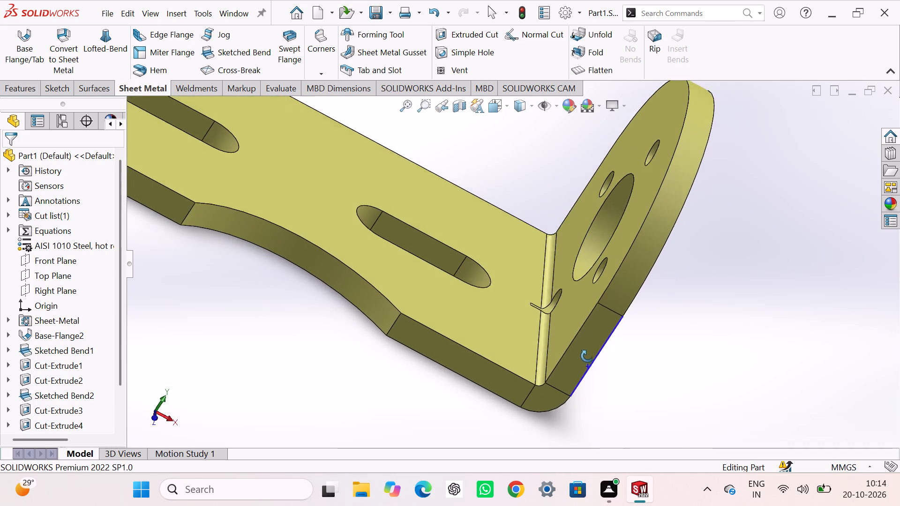
pyautogui.moveTo(587, 356); pyautogui.dragTo(577, 330, button='middle')
pyautogui.scroll(4, 444, 323)
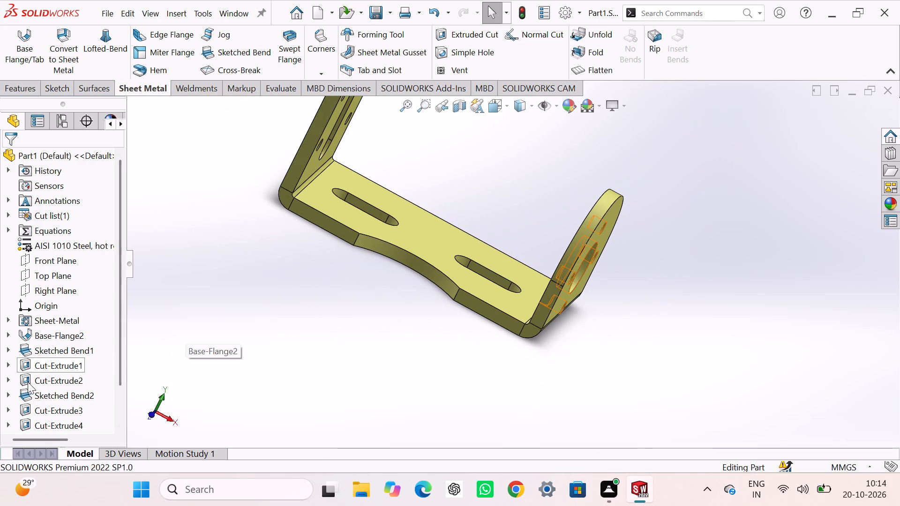
pyautogui.click(45, 390)
pyautogui.click(57, 351)
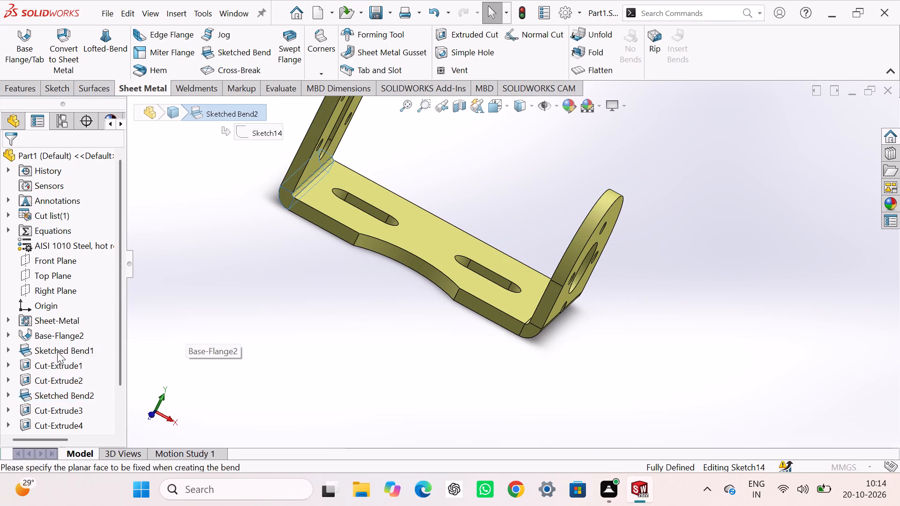
pyautogui.doubleClick(79, 287)
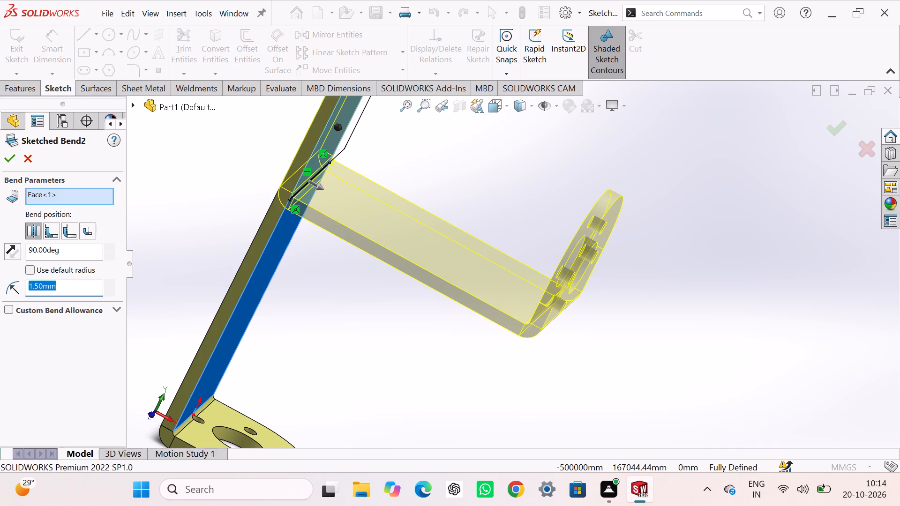
pyautogui.write('0.5')
pyautogui.press('Return')
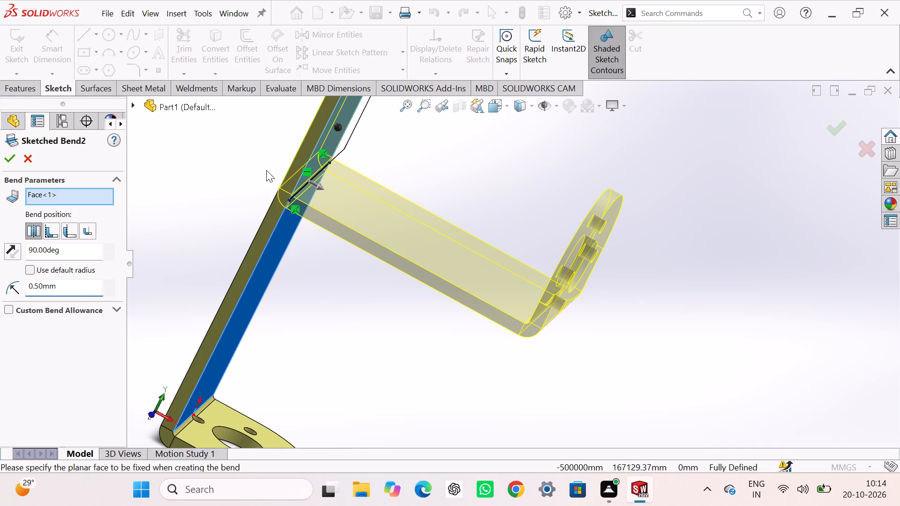
pyautogui.click(8, 158)
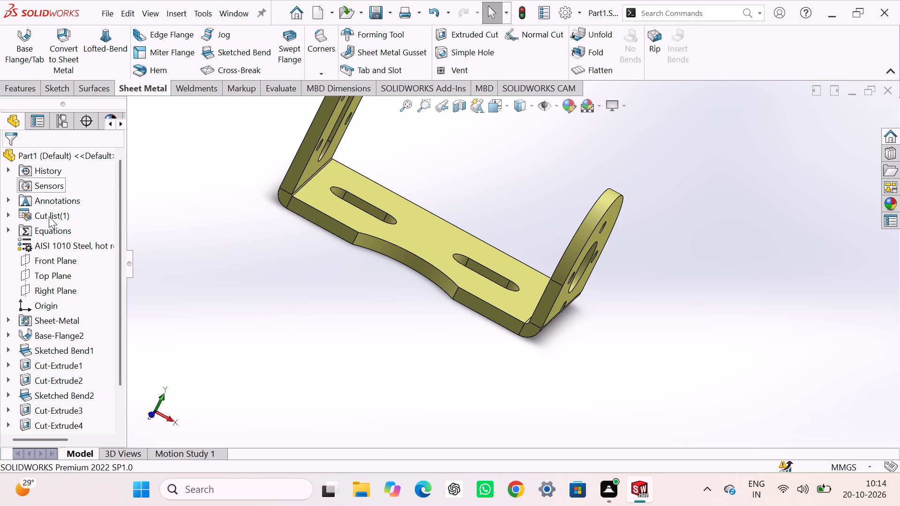
# Set the bend radius of the rounded-flange bend, Sketched Bend1, to 0.50 mm.
pyautogui.click(22, 349)
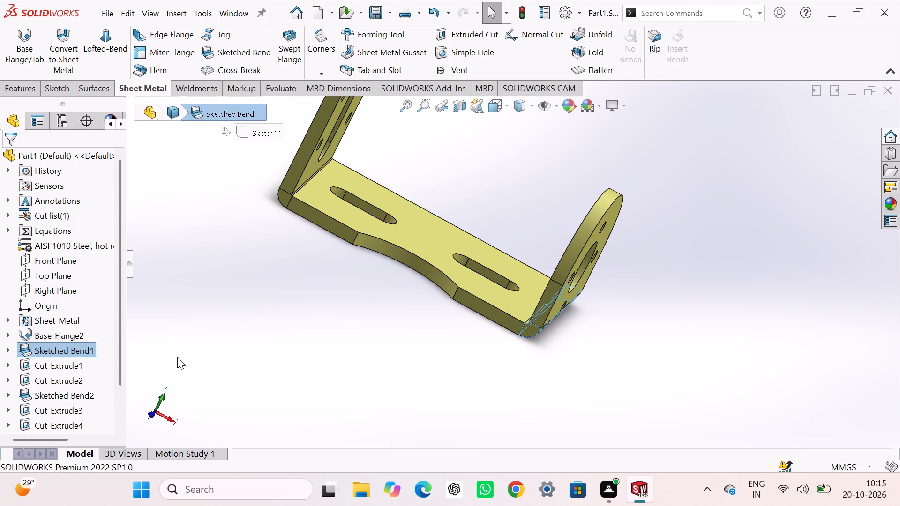
pyautogui.click(276, 332)
pyautogui.click(73, 352)
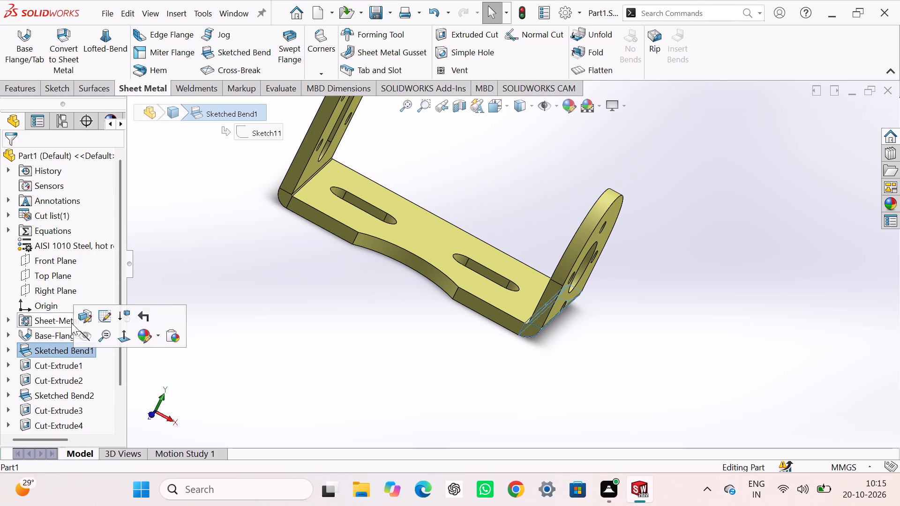
pyautogui.click(84, 317)
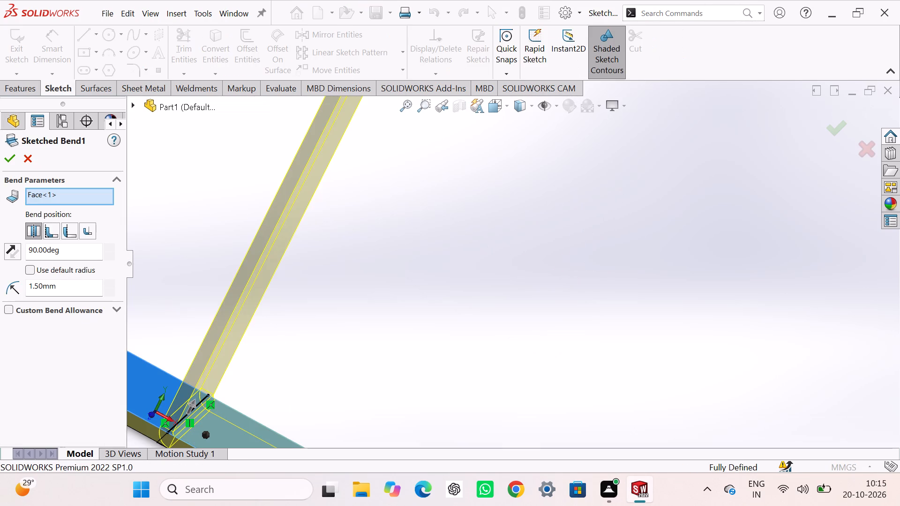
pyautogui.doubleClick(72, 290)
pyautogui.write('0.')
pyautogui.press('5')
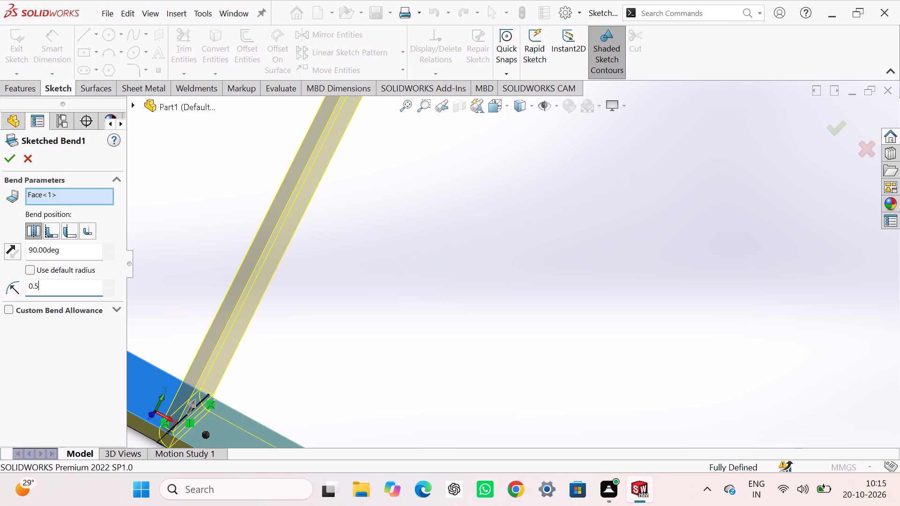
pyautogui.click(7, 158)
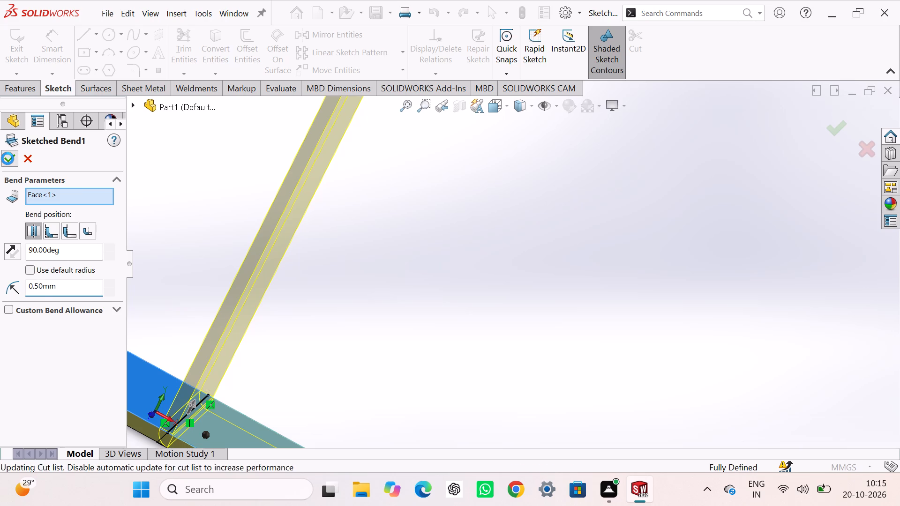
# Rebuild and save the part with its revised bend radii.
pyautogui.click(306, 318)
pyautogui.hotkey('ctrl', 's')
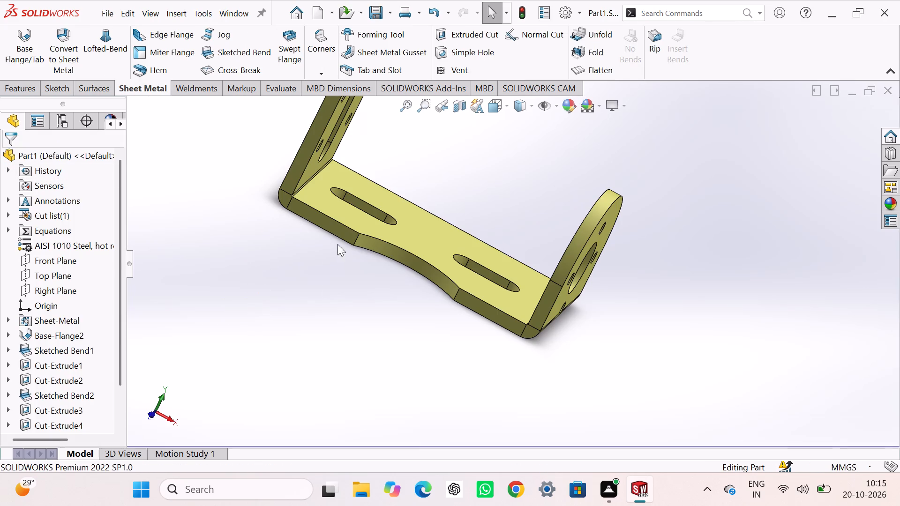
pyautogui.click(521, 6)
pyautogui.click(277, 322)
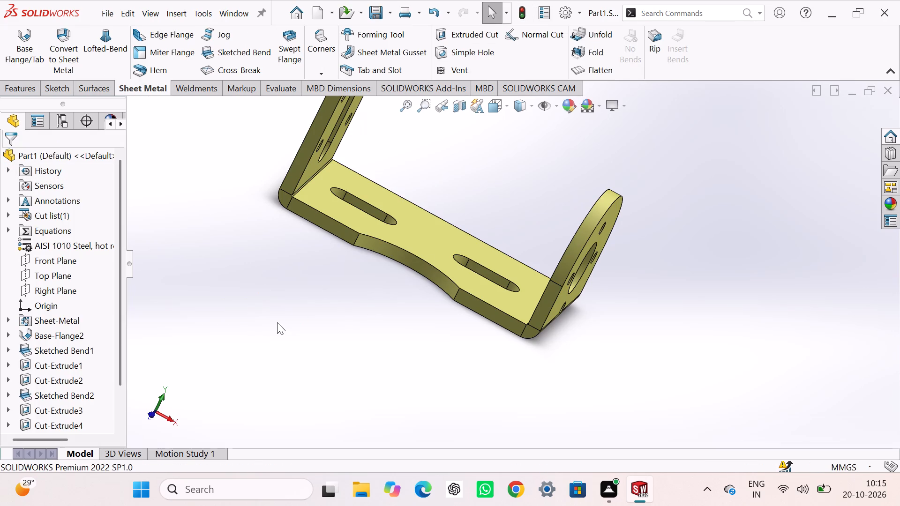
pyautogui.hotkey('ctrl', 's')
# Return to the part's drawing and examine the updated dimensions, especially the bend radius and overall sizes in the front view.
pyautogui.click(232, 10)
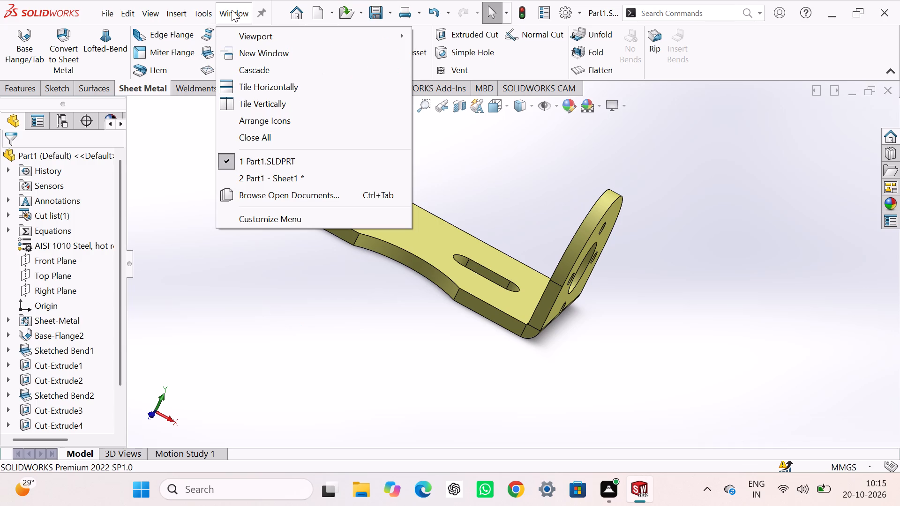
pyautogui.click(274, 180)
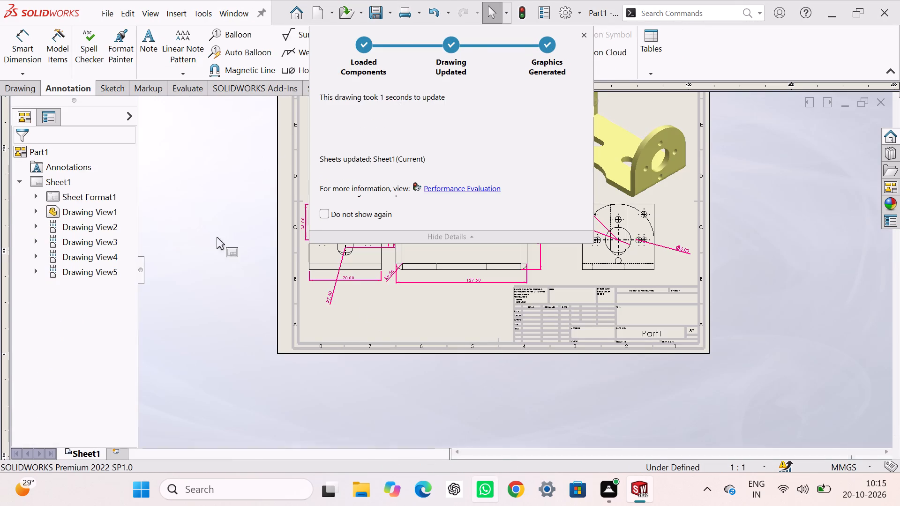
pyautogui.scroll(-1, 428, 262)
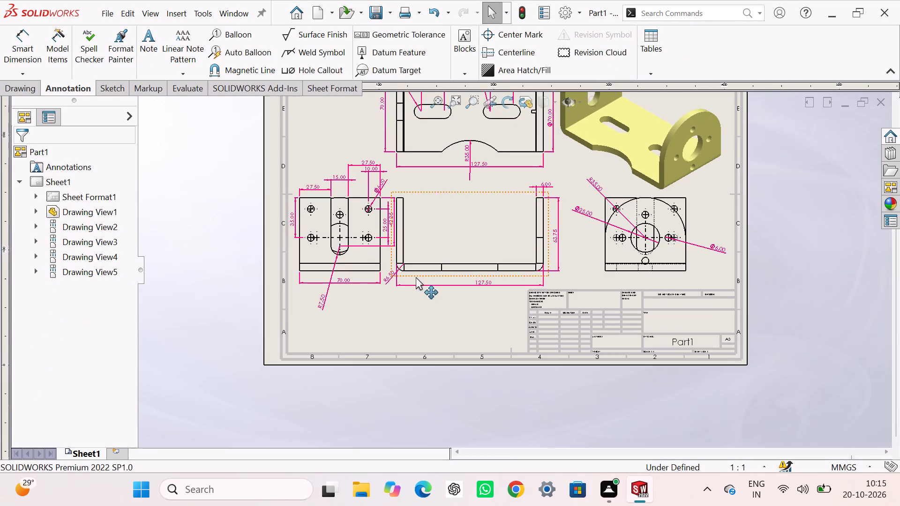
pyautogui.scroll(-7, 397, 283)
pyautogui.scroll(-6, 450, 259)
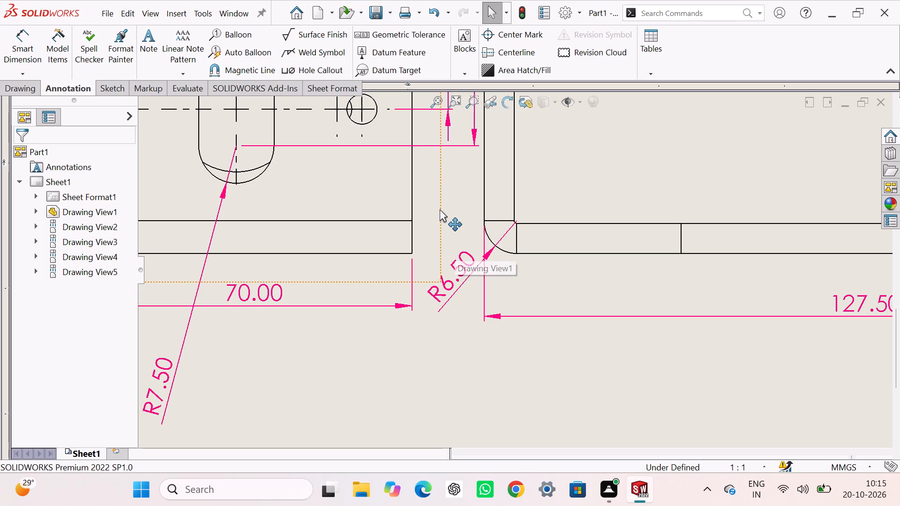
pyautogui.scroll(3, 472, 294)
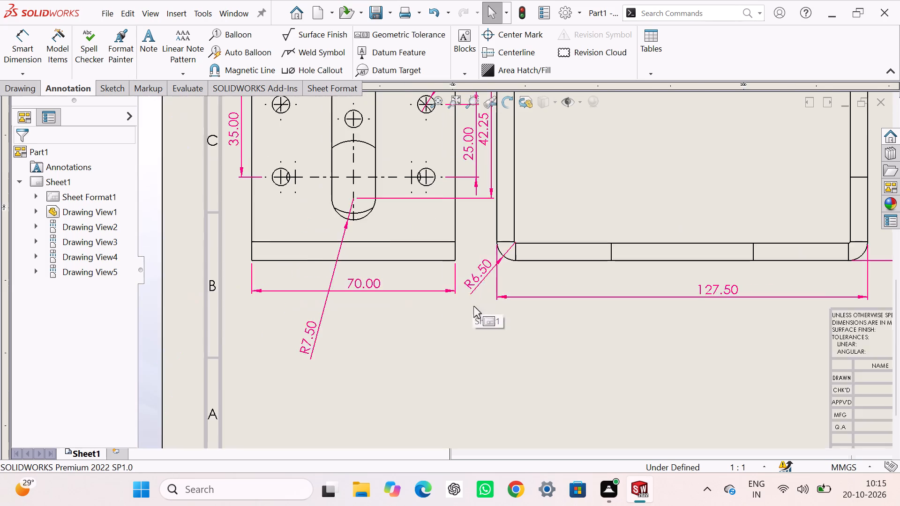
pyautogui.scroll(4, 492, 310)
pyautogui.scroll(-5, 678, 282)
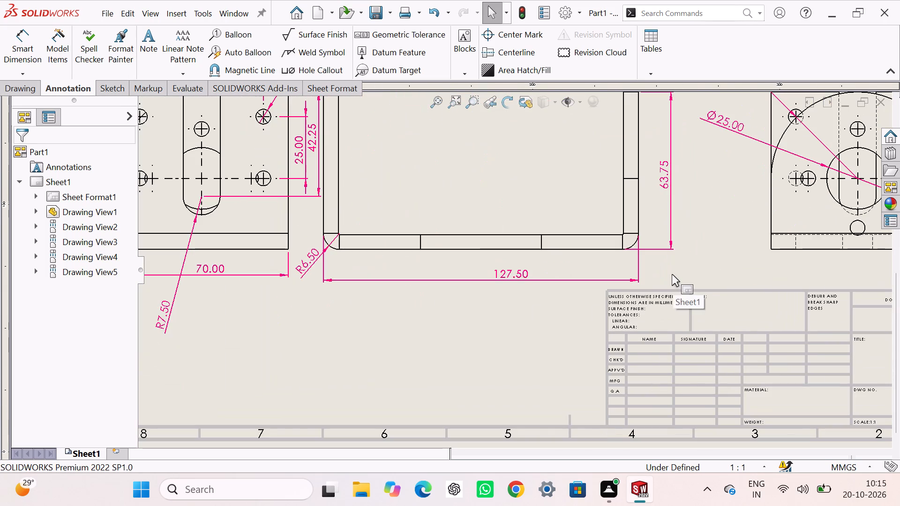
pyautogui.scroll(3, 672, 274)
pyautogui.scroll(-5, 675, 248)
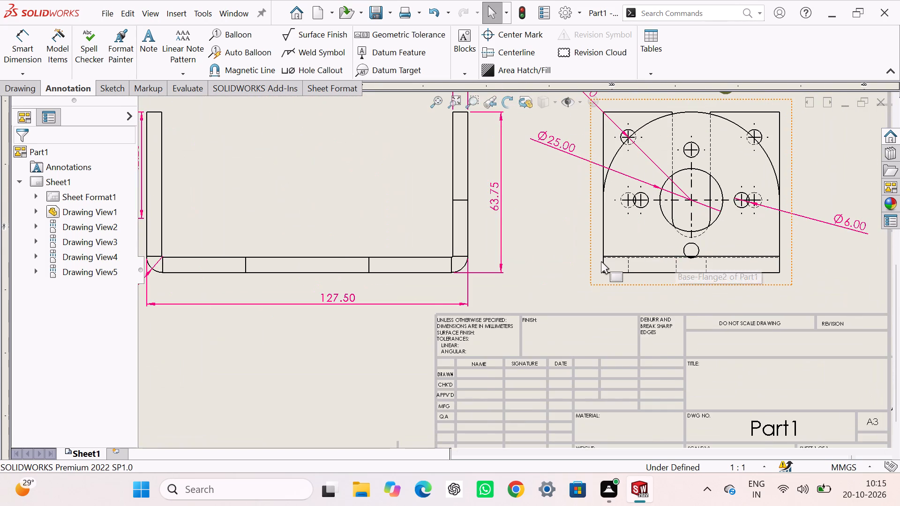
# Dimension the outer bend radius at the rounded-flange corner of the front view, placing the text diagonally outside the corner.
pyautogui.scroll(-2, 601, 261)
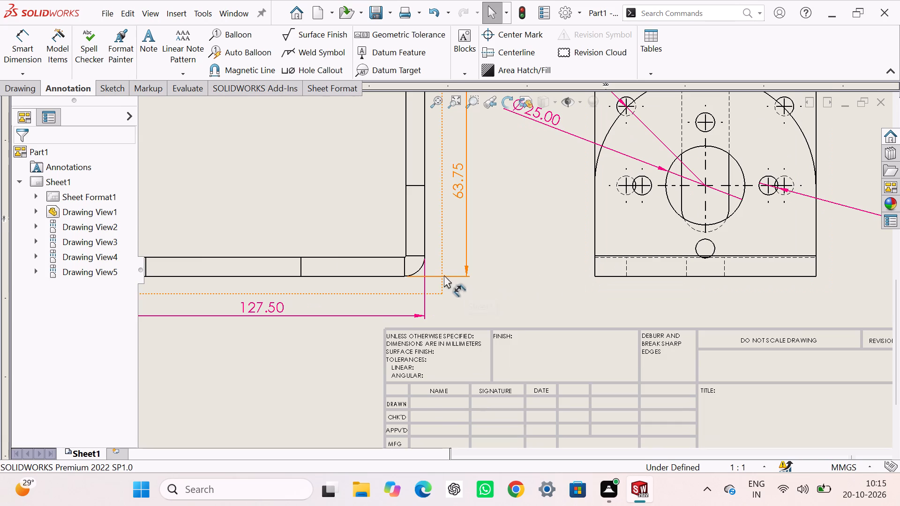
pyautogui.scroll(-8, 416, 264)
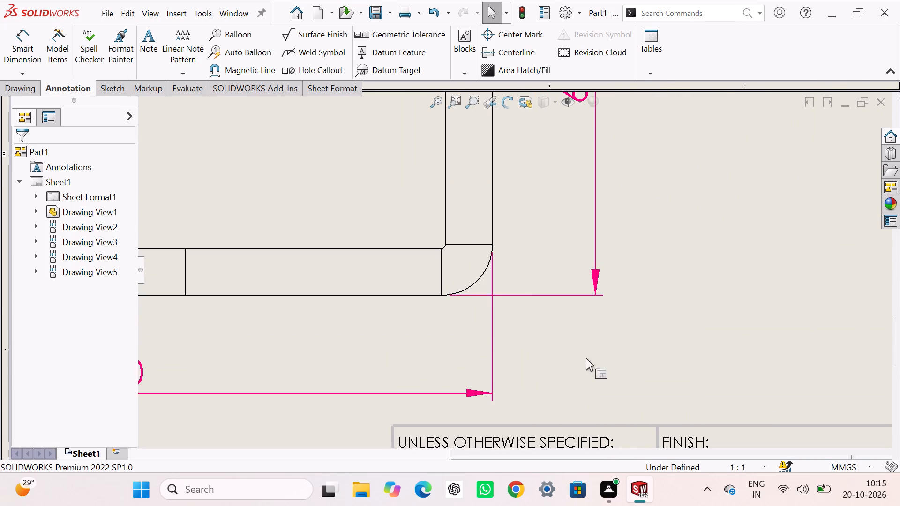
pyautogui.moveTo(588, 353); pyautogui.dragTo(594, 255, button='right')
pyautogui.click(469, 289)
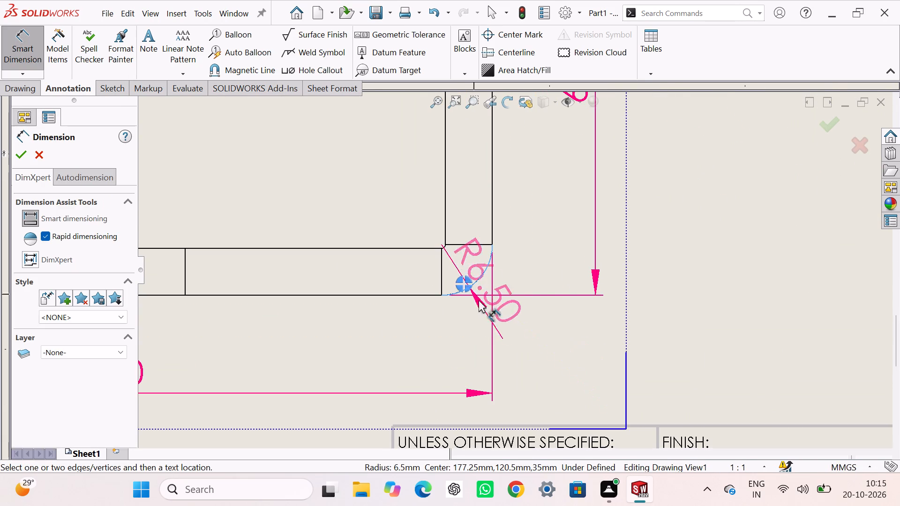
pyautogui.click(549, 357)
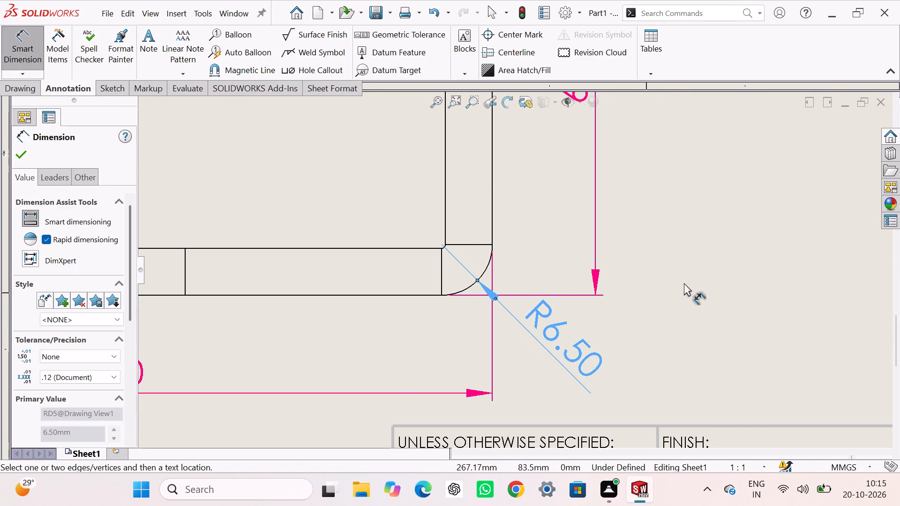
pyautogui.click(684, 283)
# Examine the whole drawing sheet, checking the dimensions in the front, top and flange views and the isometric view.
pyautogui.scroll(6, 629, 280)
pyautogui.scroll(2, 510, 280)
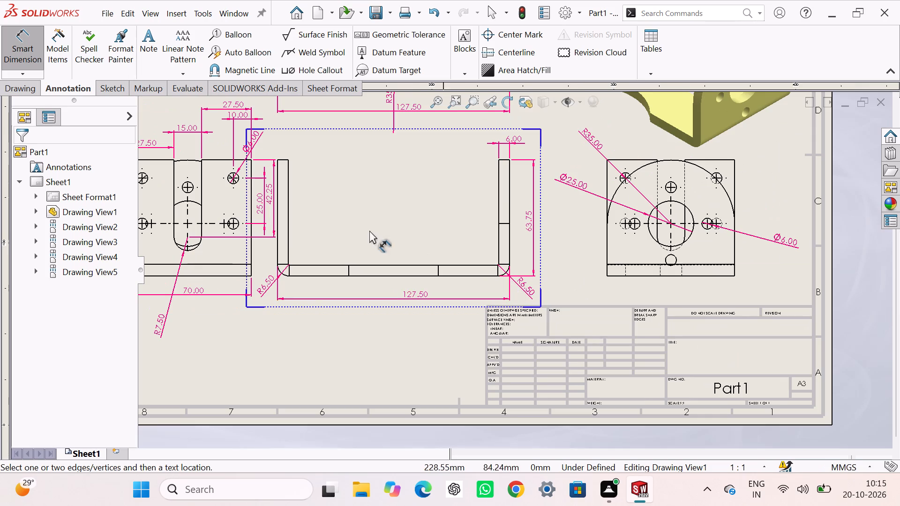
pyautogui.scroll(3, 332, 216)
pyautogui.scroll(-3, 378, 180)
pyautogui.scroll(-4, 600, 250)
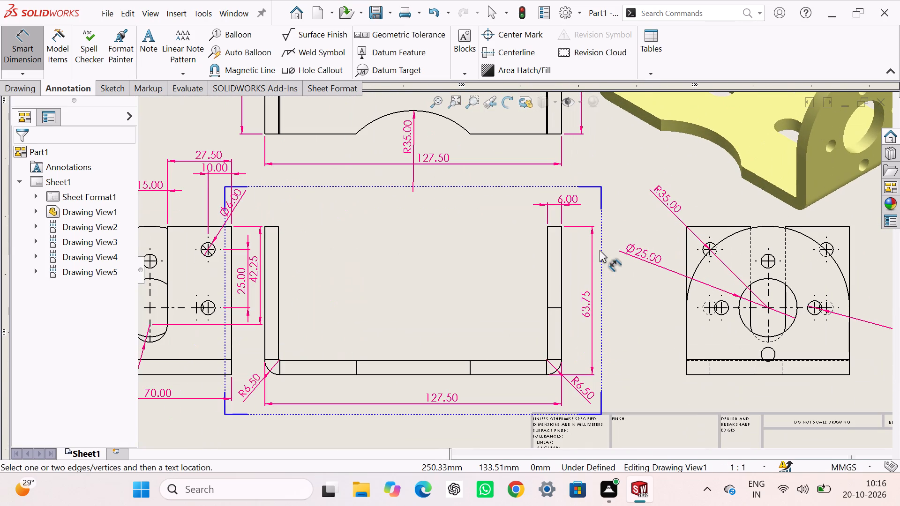
pyautogui.scroll(-1, 600, 250)
pyautogui.scroll(4, 600, 250)
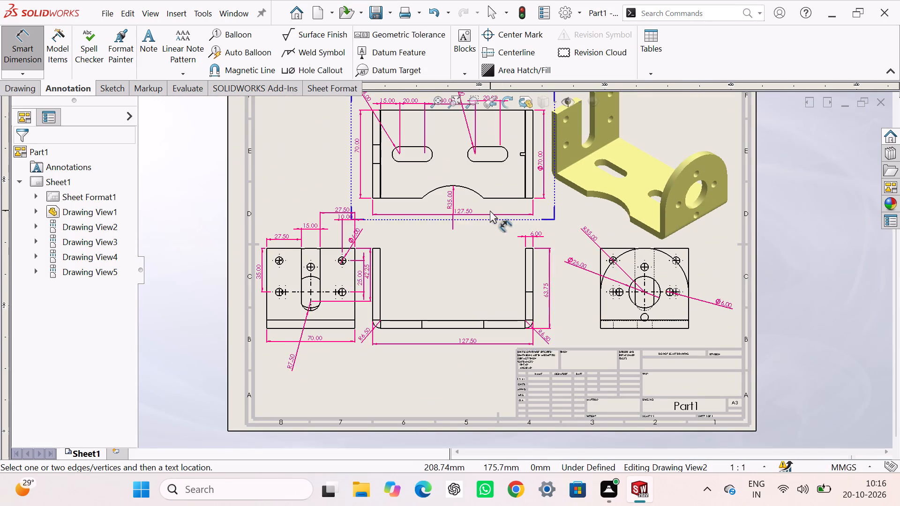
pyautogui.scroll(-7, 490, 210)
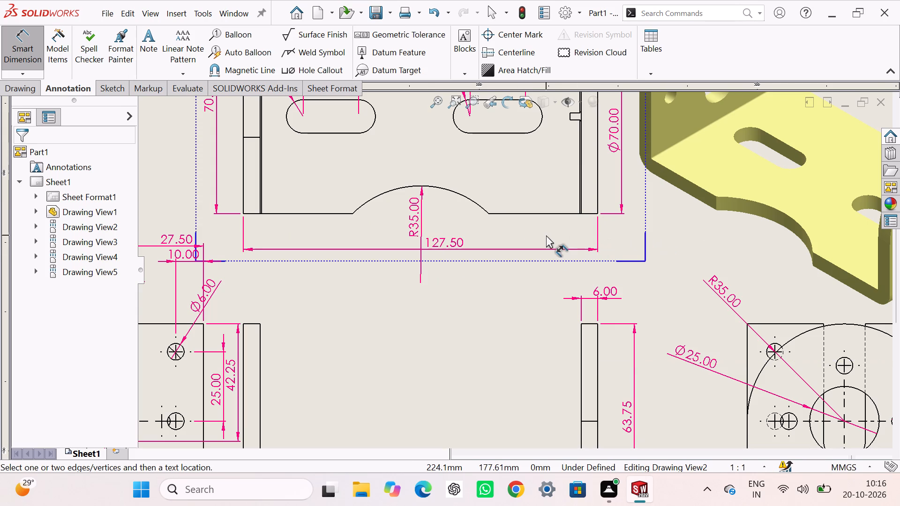
pyautogui.scroll(6, 546, 235)
pyautogui.scroll(-2, 546, 235)
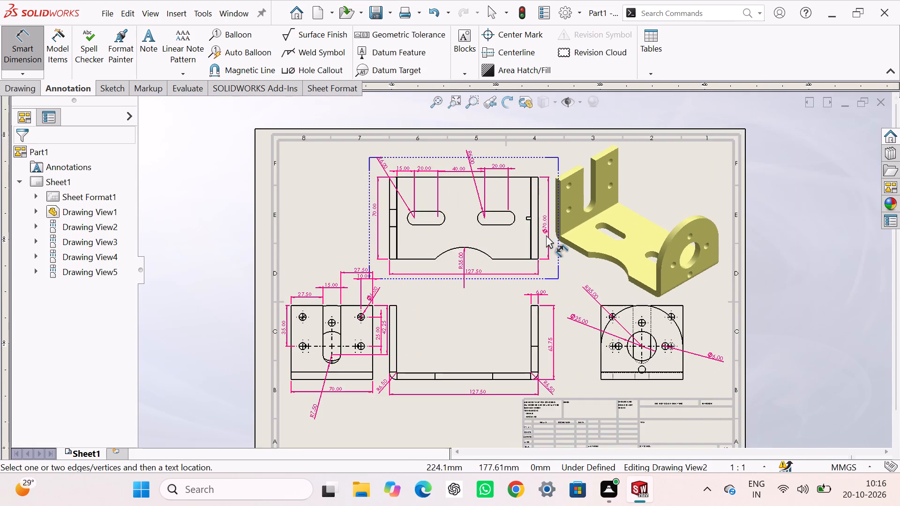
pyautogui.scroll(3, 546, 231)
pyautogui.scroll(-12, 546, 230)
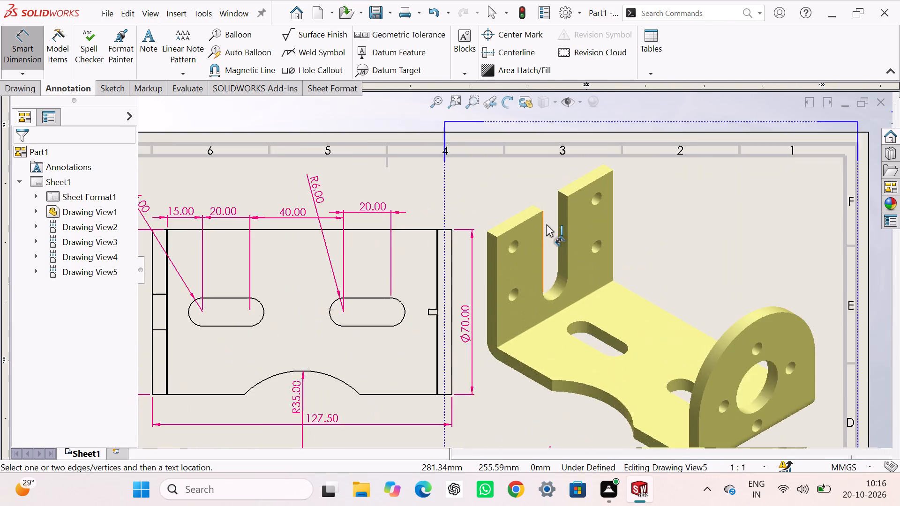
pyautogui.scroll(4, 546, 224)
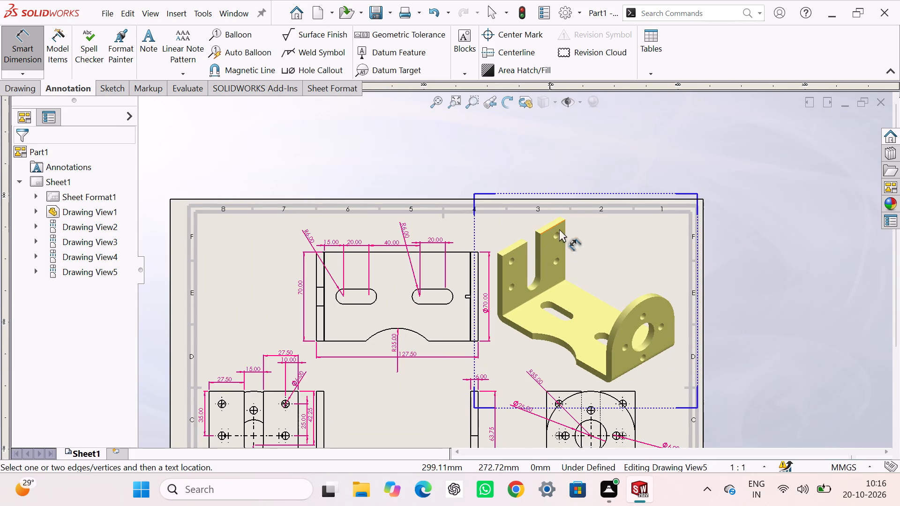
# Move the isometric view slightly away from the top view, keeping it inside the sheet border, and deselect it.
pyautogui.press('Escape')
pyautogui.press('Escape')
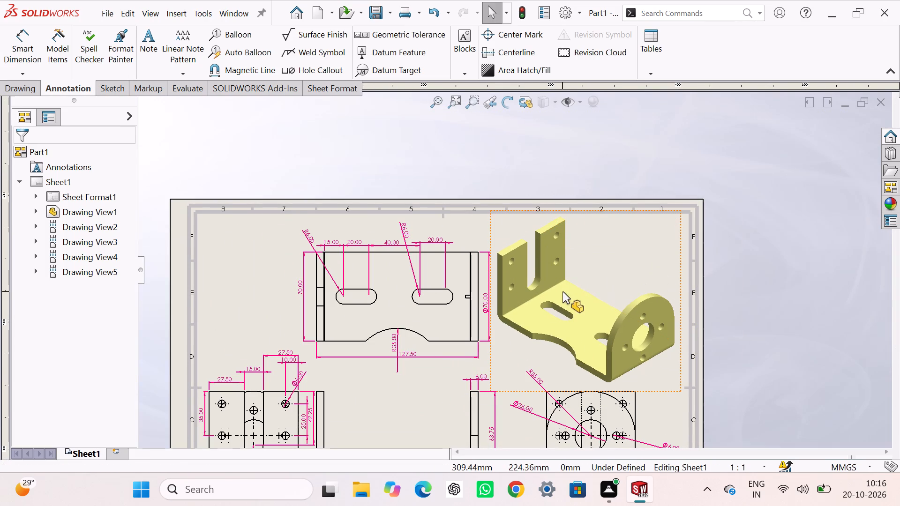
pyautogui.moveTo(557, 269); pyautogui.dragTo(562, 267)
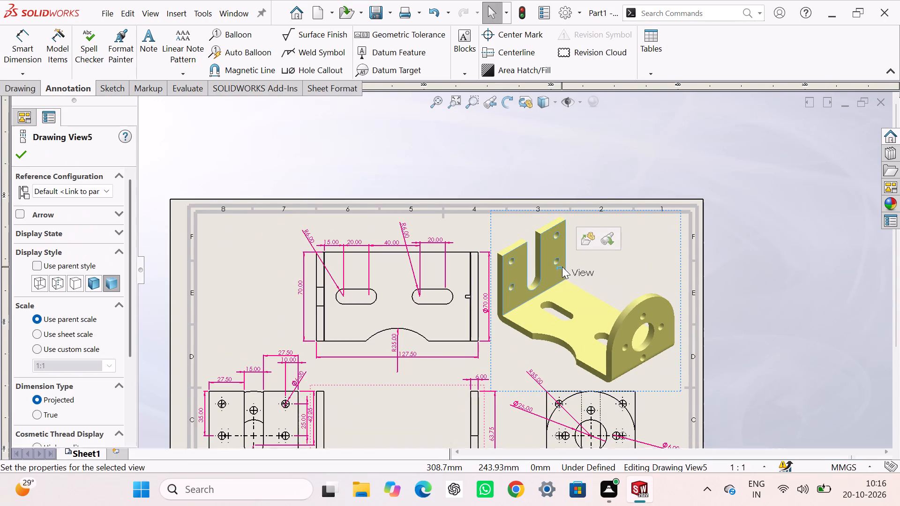
pyautogui.moveTo(562, 267); pyautogui.dragTo(573, 264)
pyautogui.click(745, 247)
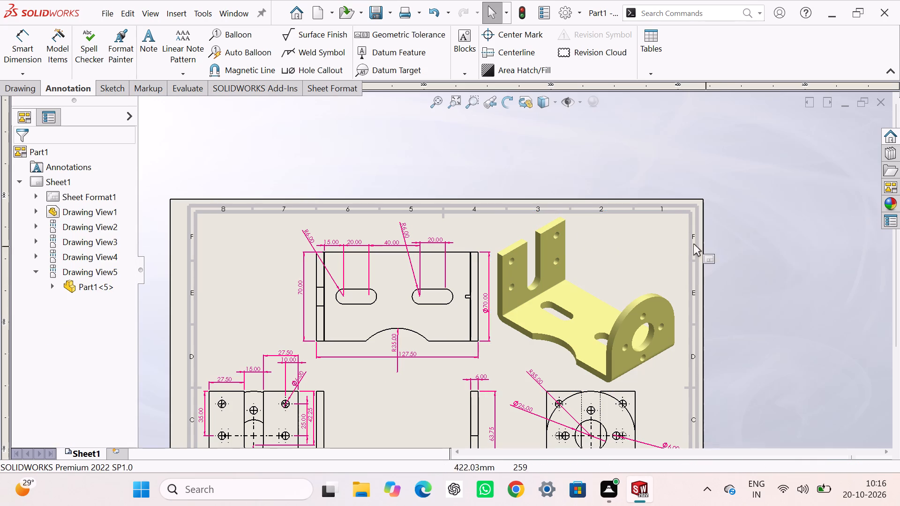
pyautogui.moveTo(680, 239); pyautogui.dragTo(689, 238)
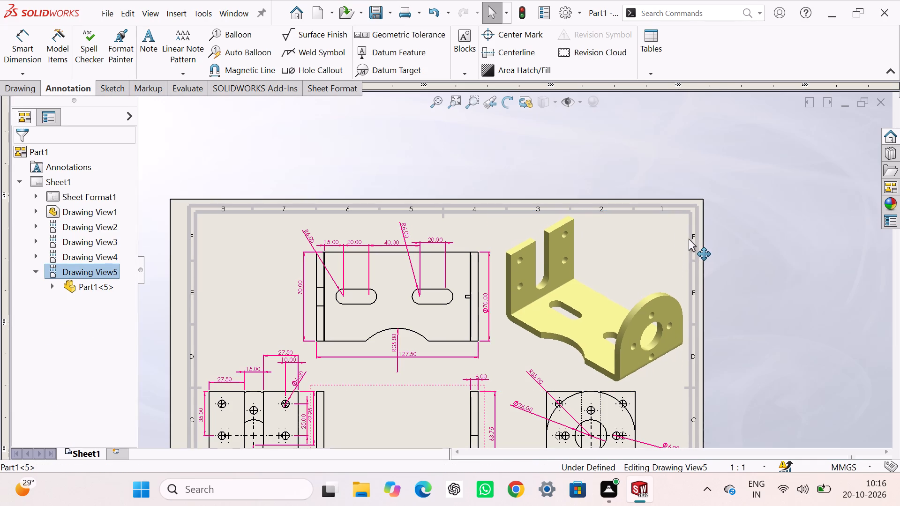
pyautogui.moveTo(689, 238); pyautogui.dragTo(689, 240)
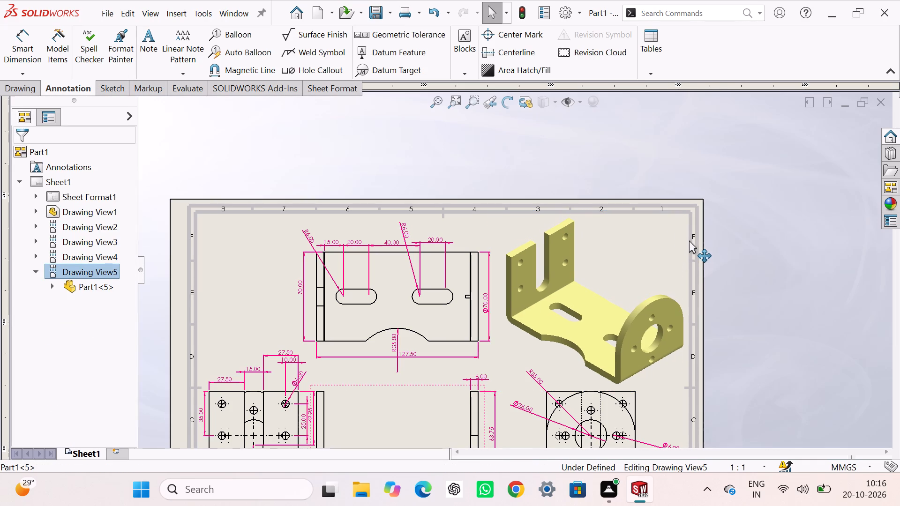
pyautogui.moveTo(689, 240); pyautogui.dragTo(689, 240)
pyautogui.click(689, 240)
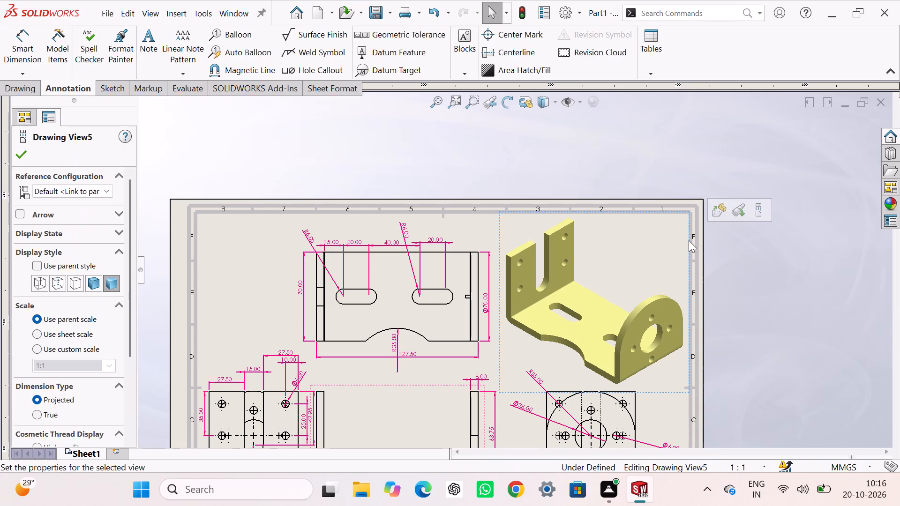
pyautogui.click(743, 294)
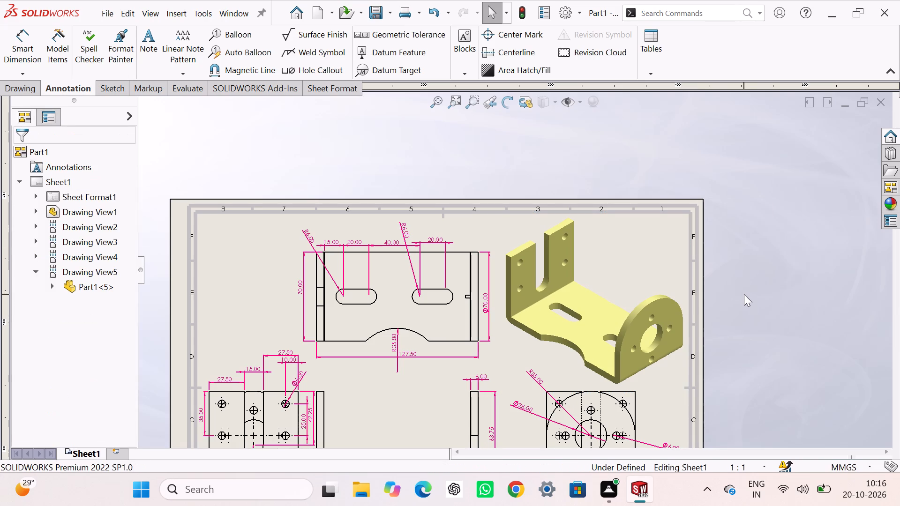
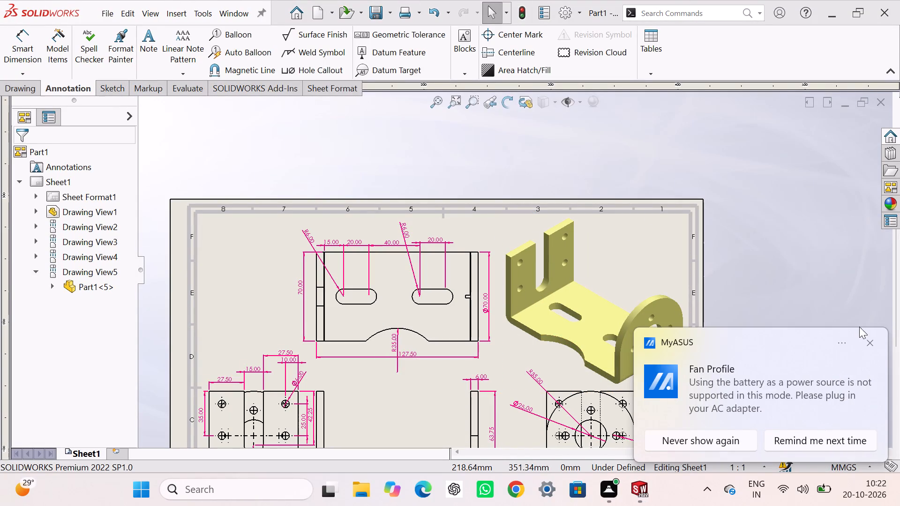
# Dismiss the MyASUS fan profile notification covering part of the drawing sheet.
pyautogui.click(870, 342)
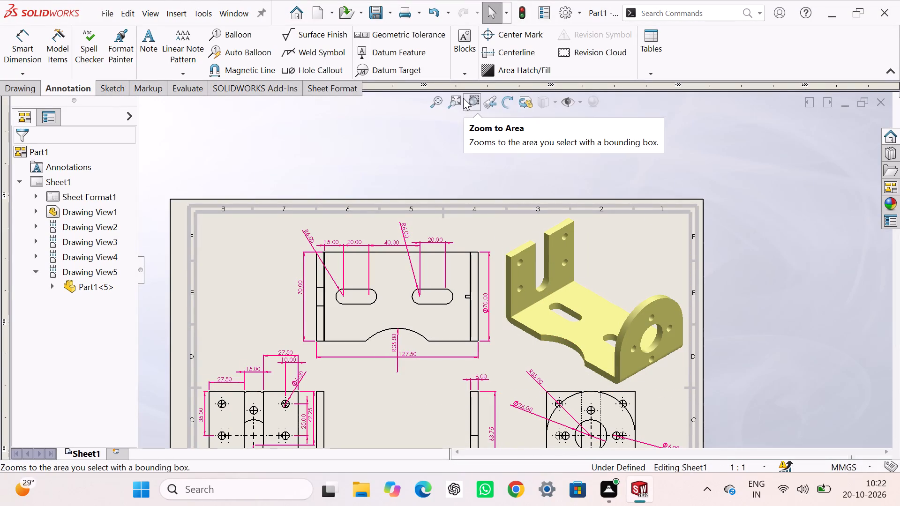
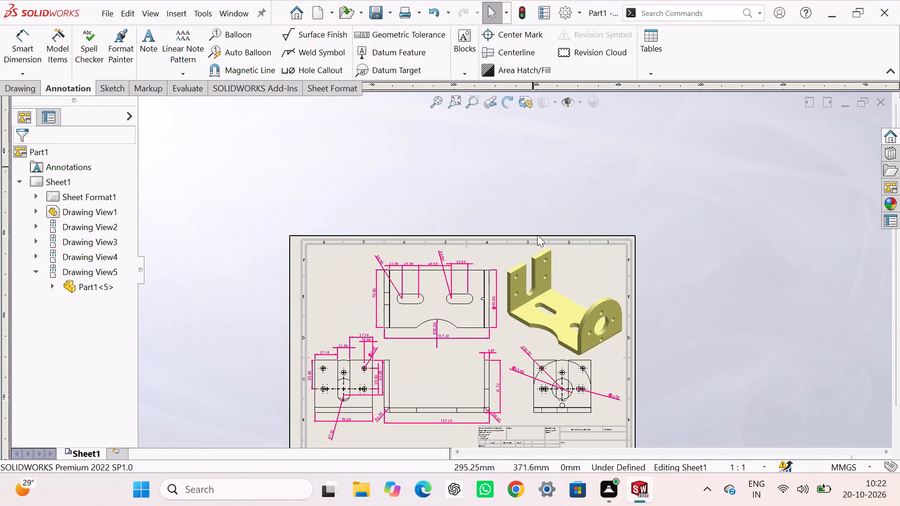
# Review the overall layout of the views, dimensions and title block on the drawing sheet.
pyautogui.scroll(-2, 509, 415)
pyautogui.scroll(4, 513, 382)
pyautogui.scroll(-2, 513, 382)
pyautogui.scroll(-3, 538, 303)
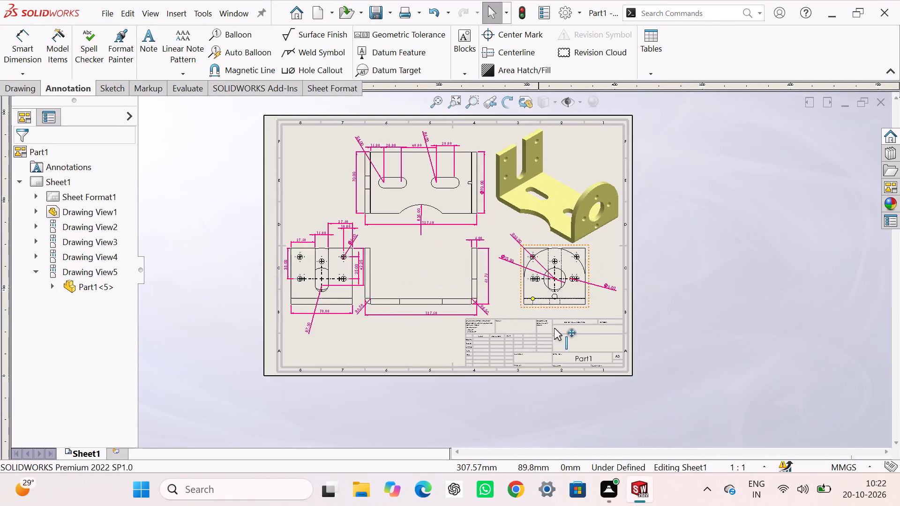
pyautogui.scroll(-5, 576, 364)
pyautogui.scroll(4, 576, 340)
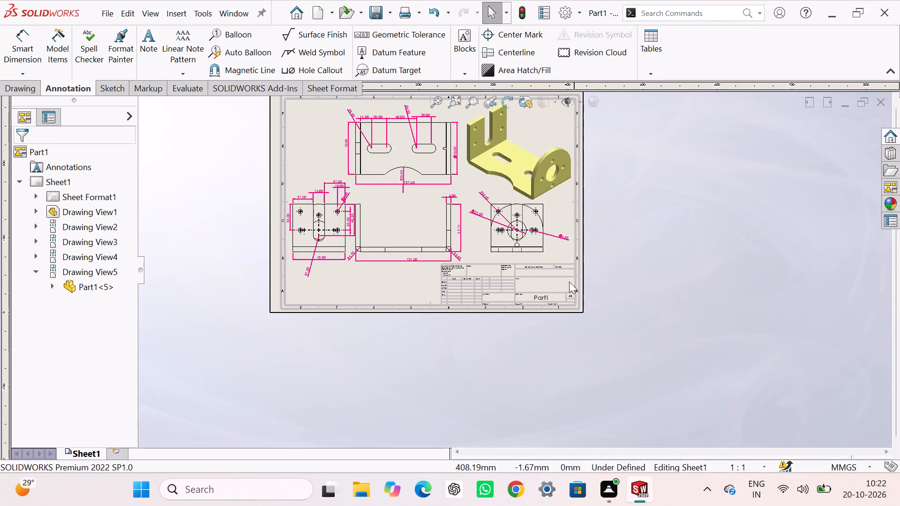
pyautogui.scroll(-1, 547, 231)
pyautogui.click(643, 231)
pyautogui.scroll(2, 469, 224)
pyautogui.scroll(-1, 468, 172)
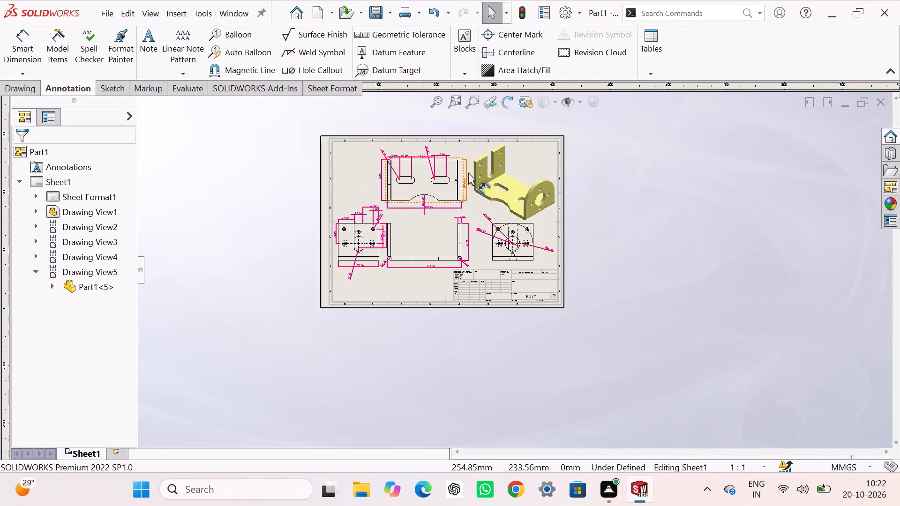
pyautogui.click(607, 187)
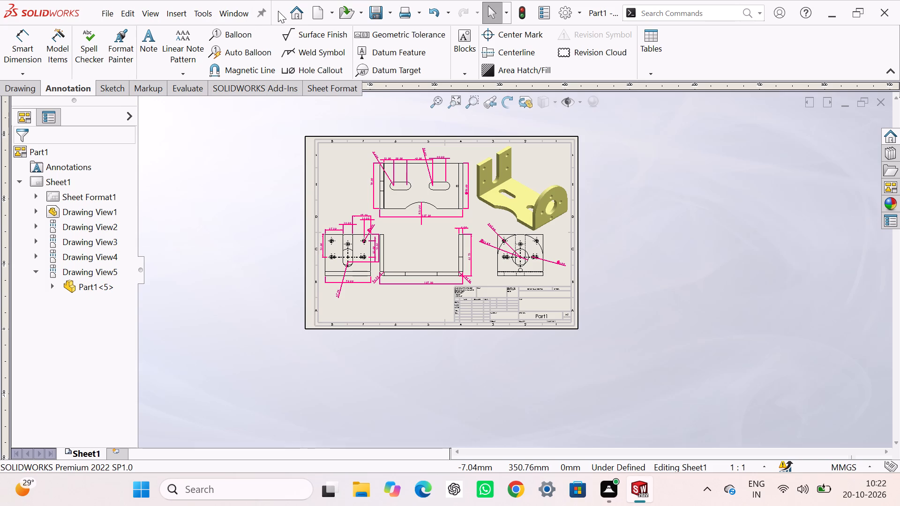
# Save a copy of the drawing in Adobe PDF format in the Solidworks folder, keeping the default file name.
pyautogui.click(388, 16)
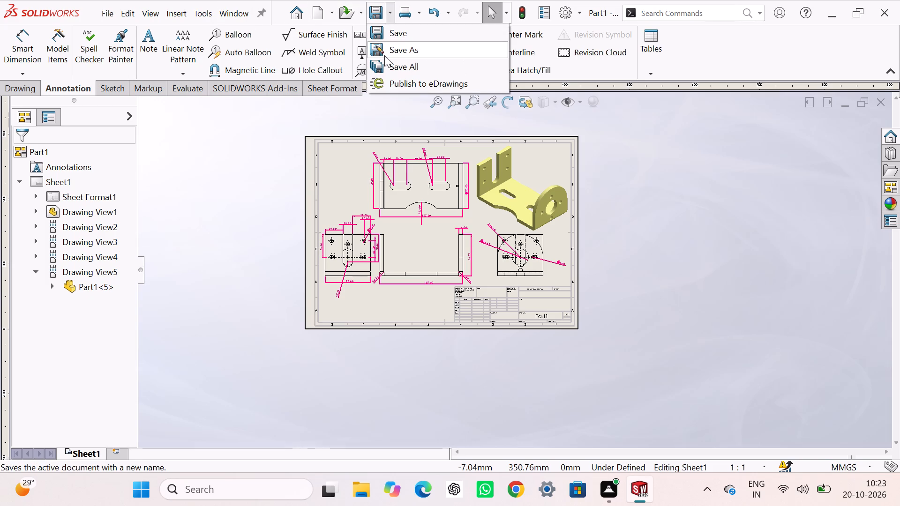
pyautogui.click(384, 55)
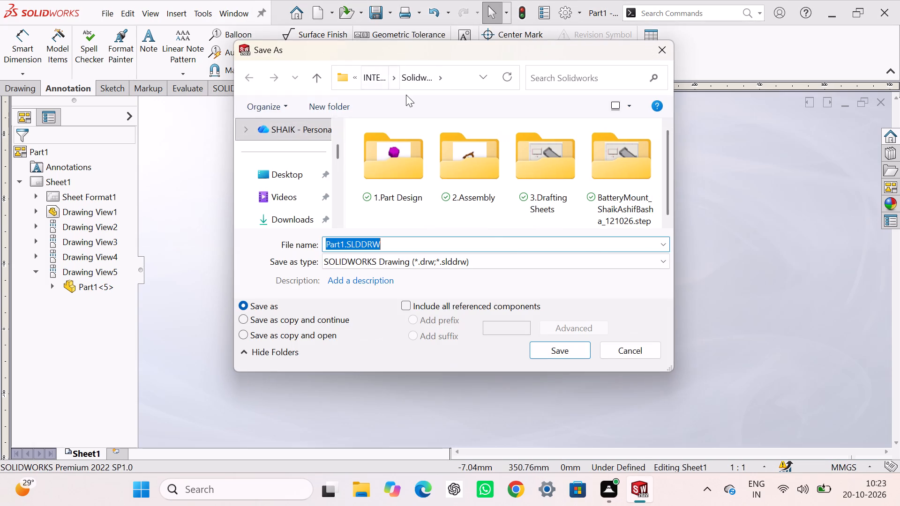
pyautogui.click(565, 266)
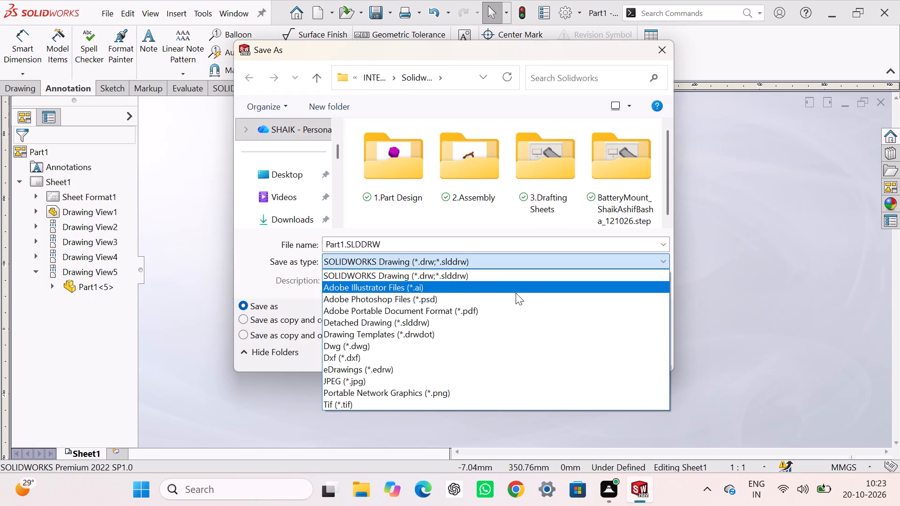
pyautogui.click(489, 308)
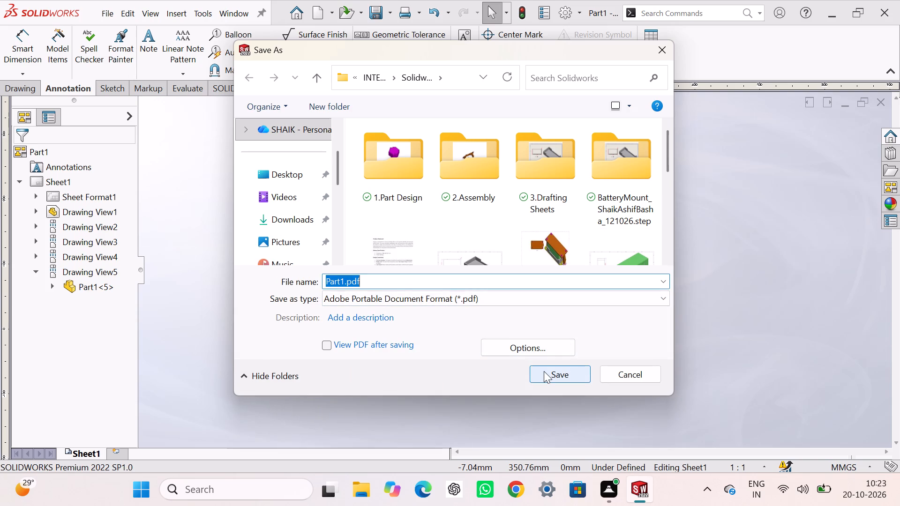
pyautogui.click(544, 371)
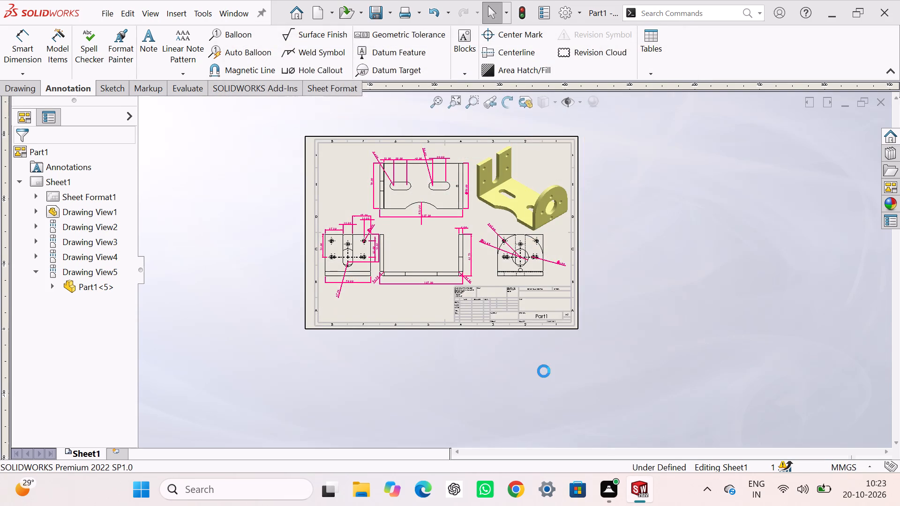